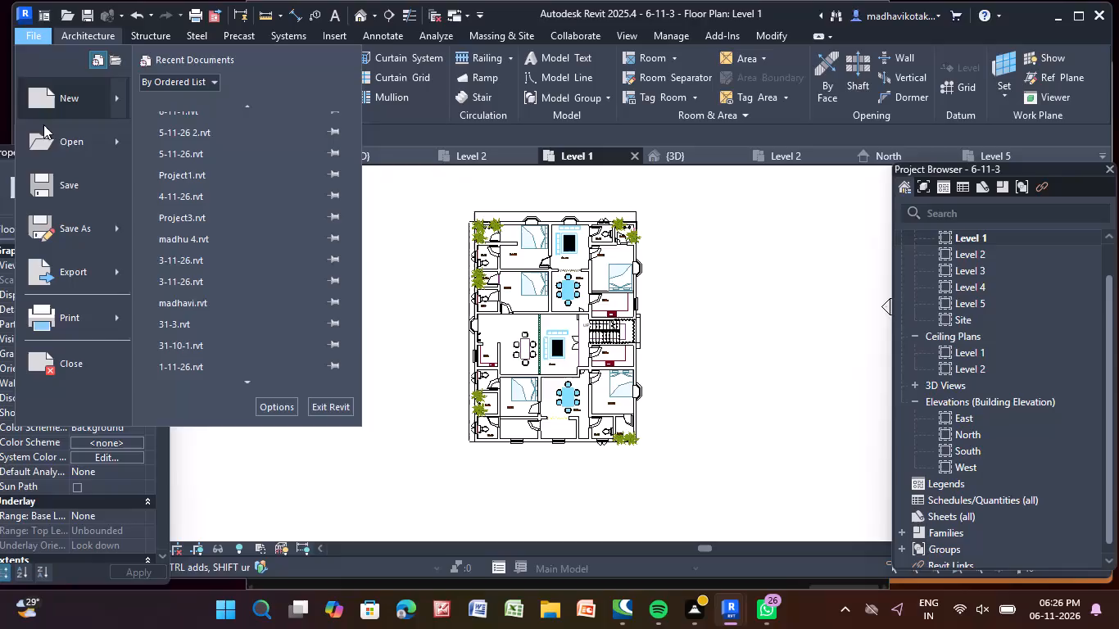
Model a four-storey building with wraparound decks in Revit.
Create a new project from the default.rte template in the English-Imperial templates folder.
left_click(80, 101)
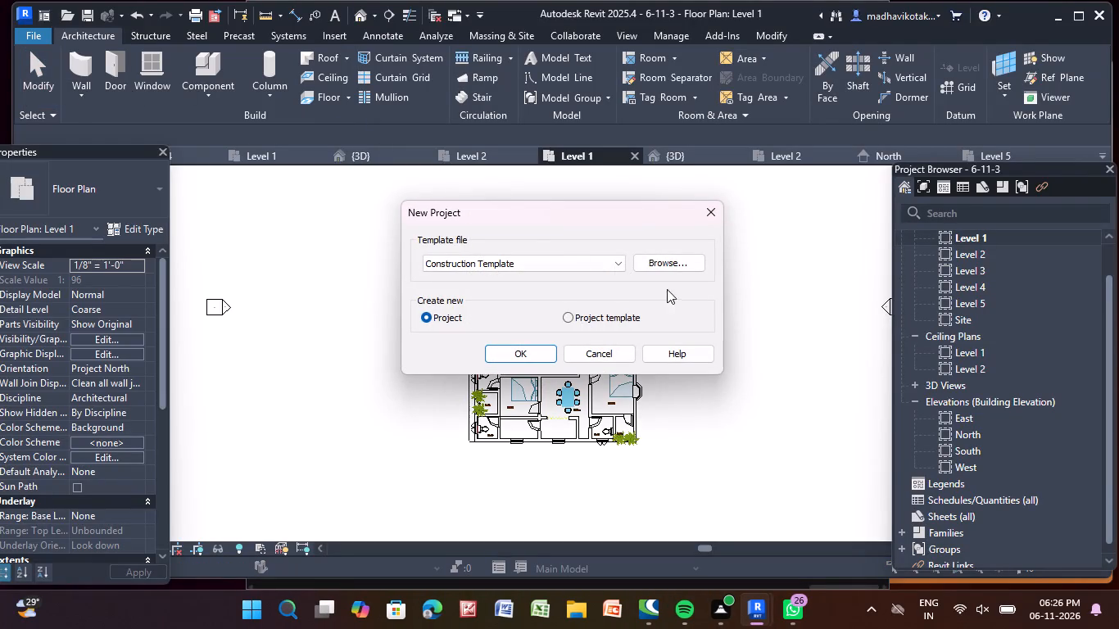
left_click(685, 259)
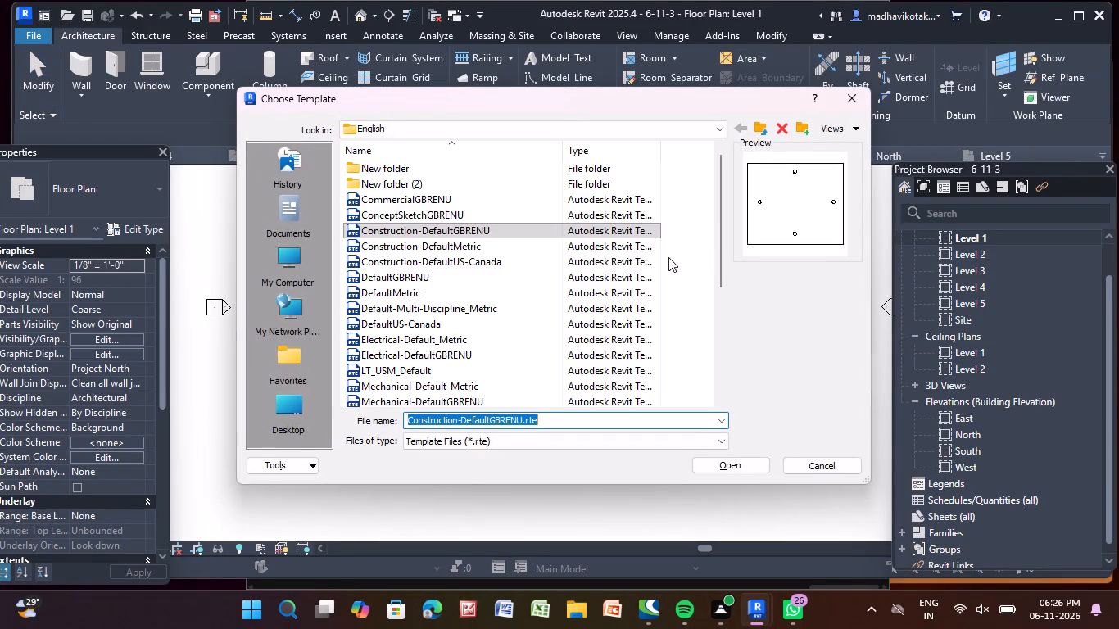
left_click(487, 124)
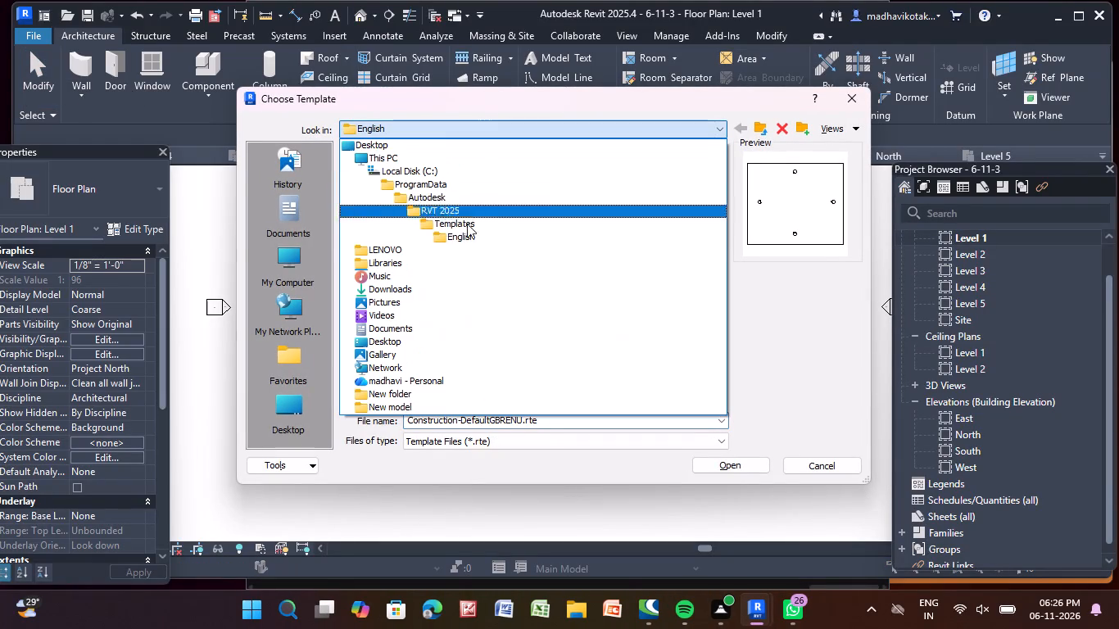
double_click(484, 225)
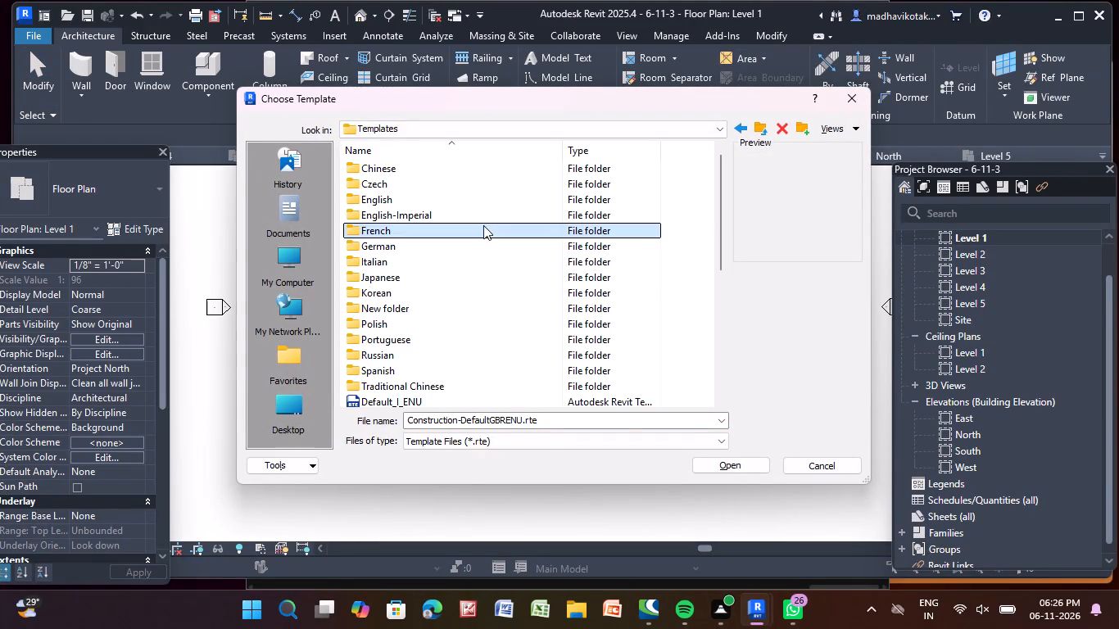
double_click(485, 215)
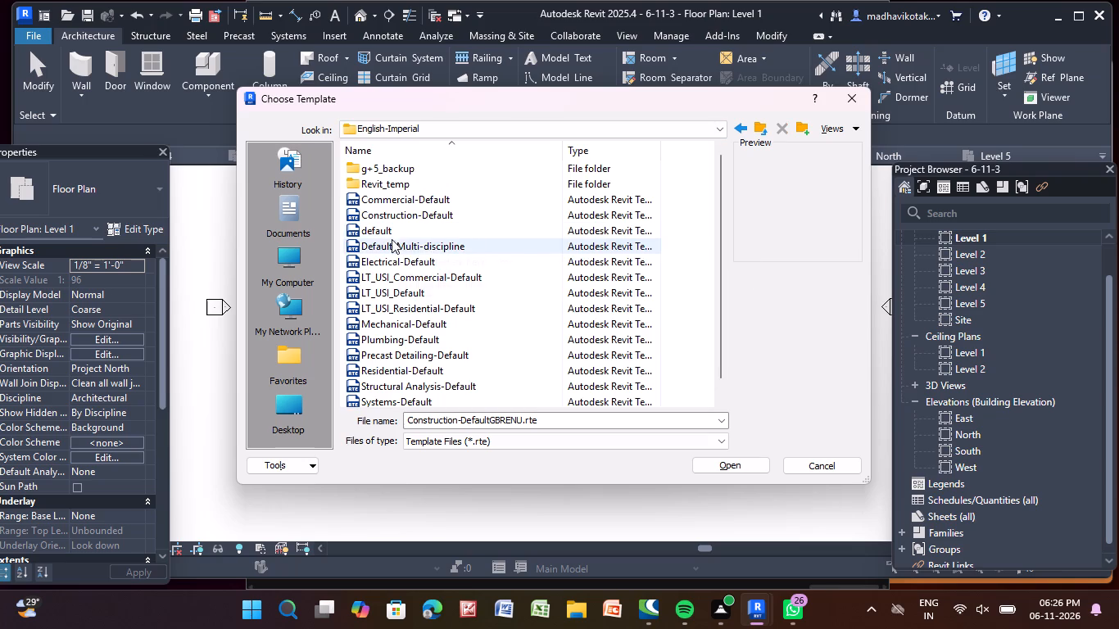
double_click(399, 231)
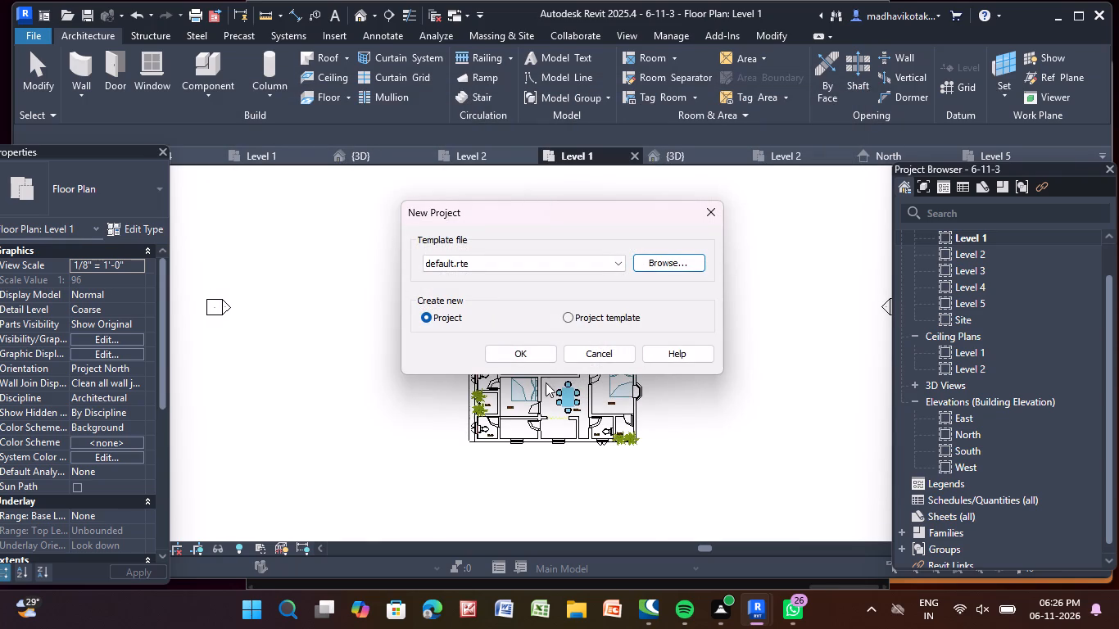
left_click(523, 352)
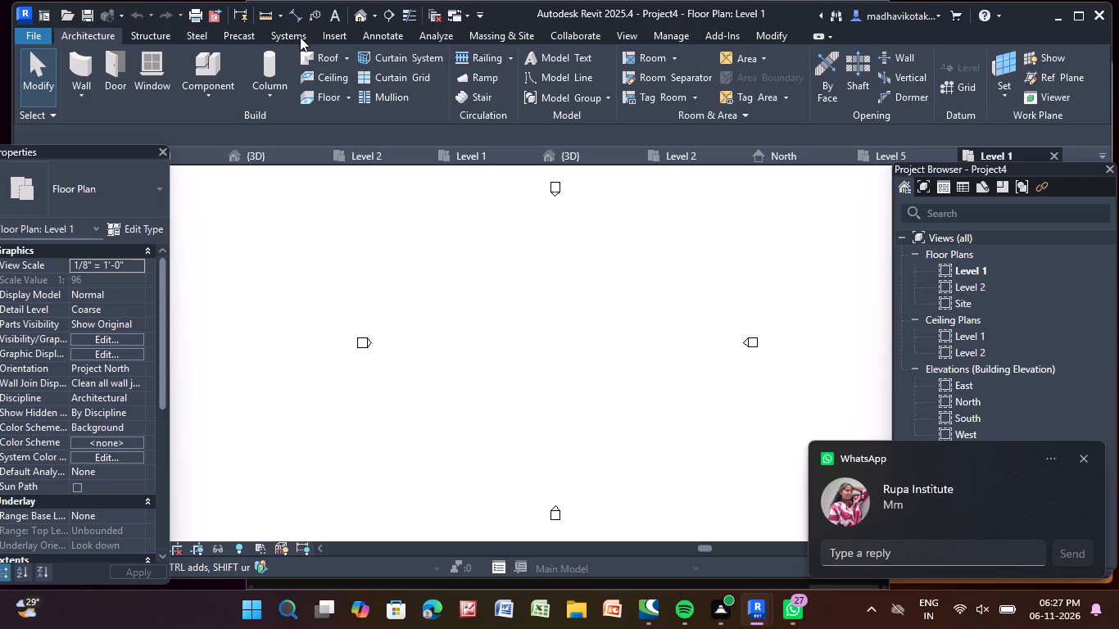
Link the CAD drawing 26.dwg from the Documents folder into the Level 1 floor plan.
left_click(350, 29)
left_click(345, 36)
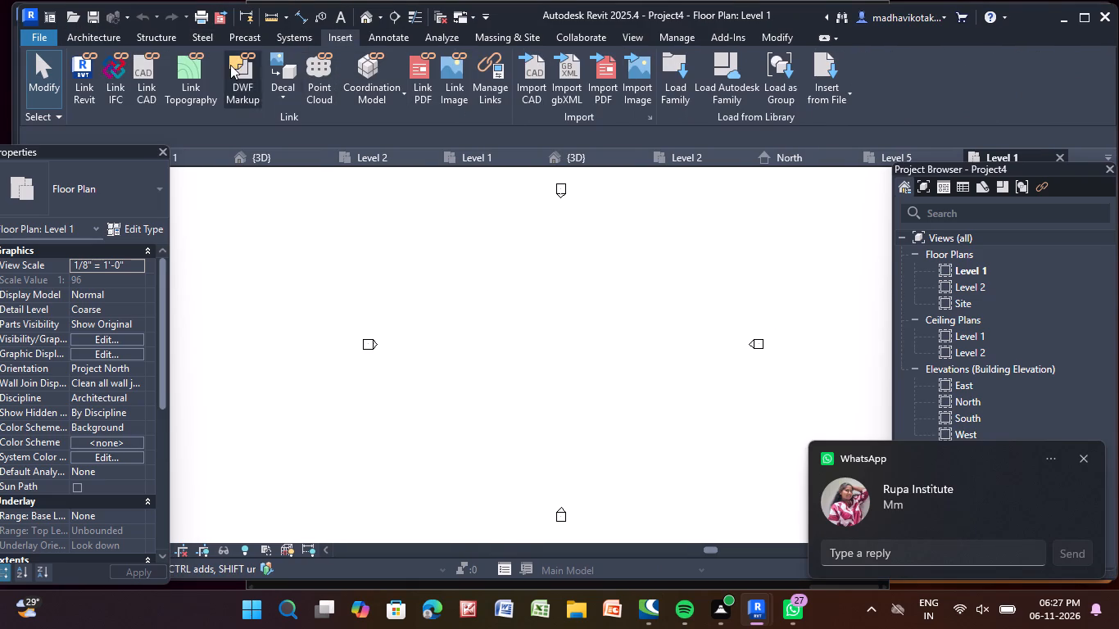
left_click(143, 75)
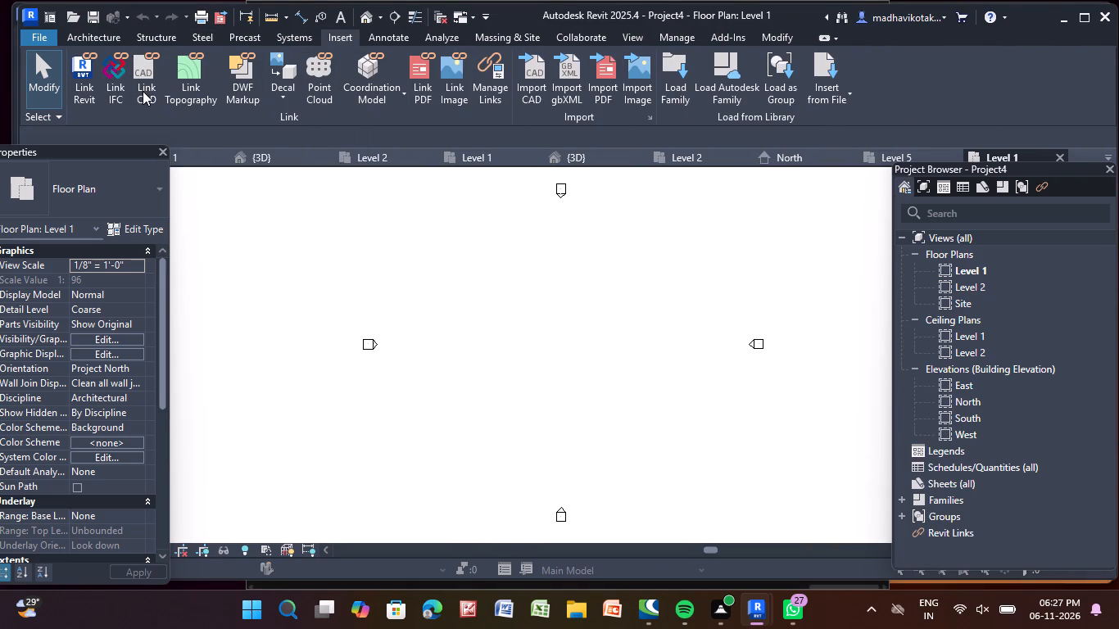
left_click(297, 183)
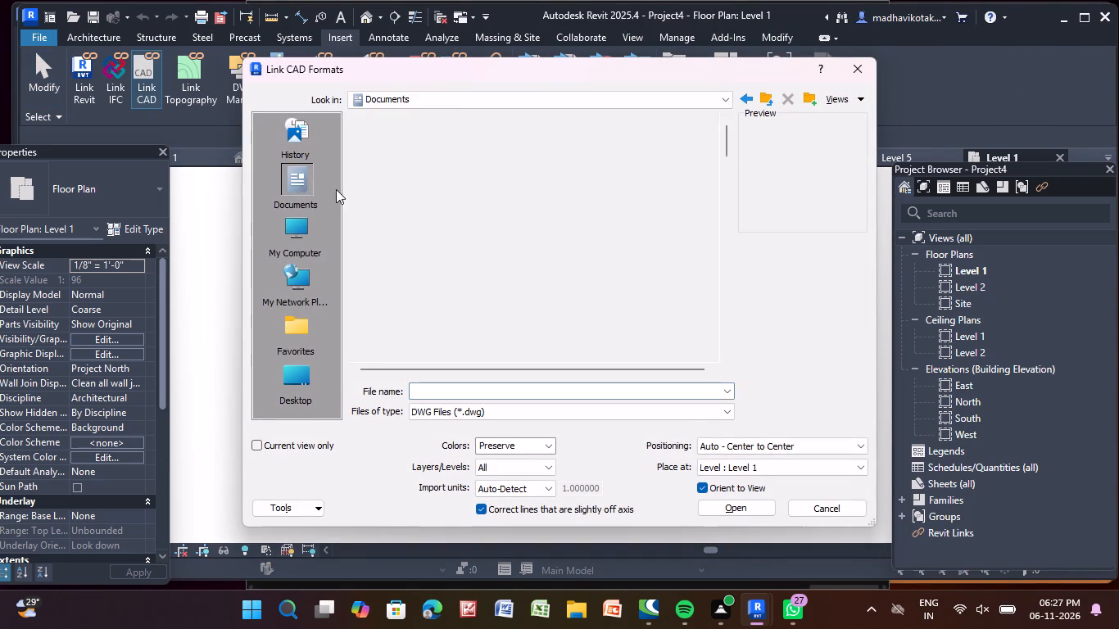
scroll(455, 192, "down", 8)
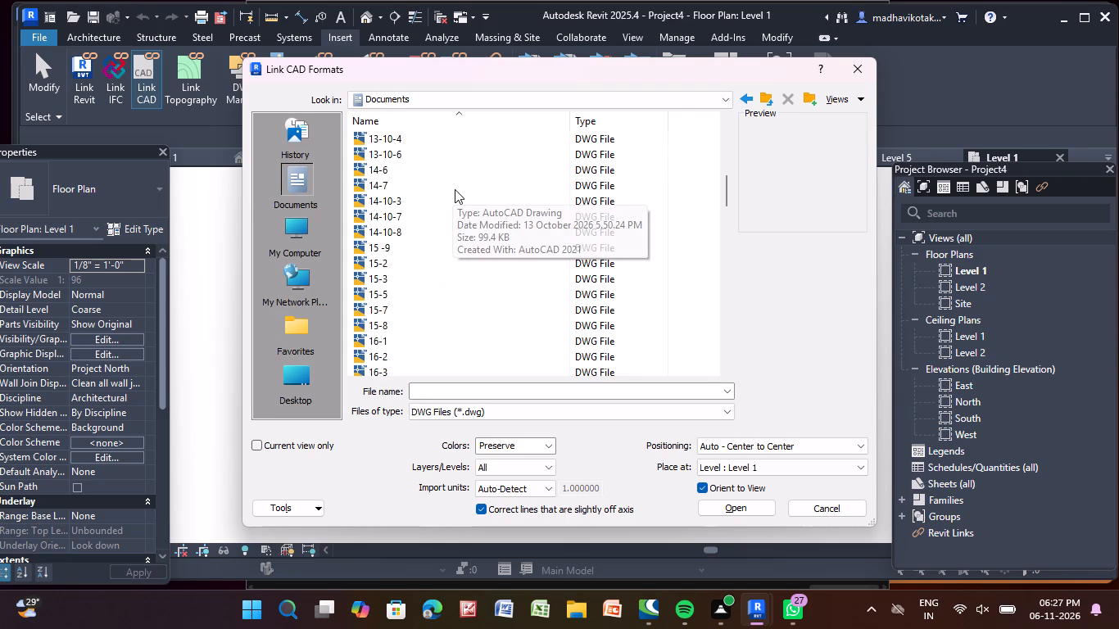
scroll(455, 189, "down", 3)
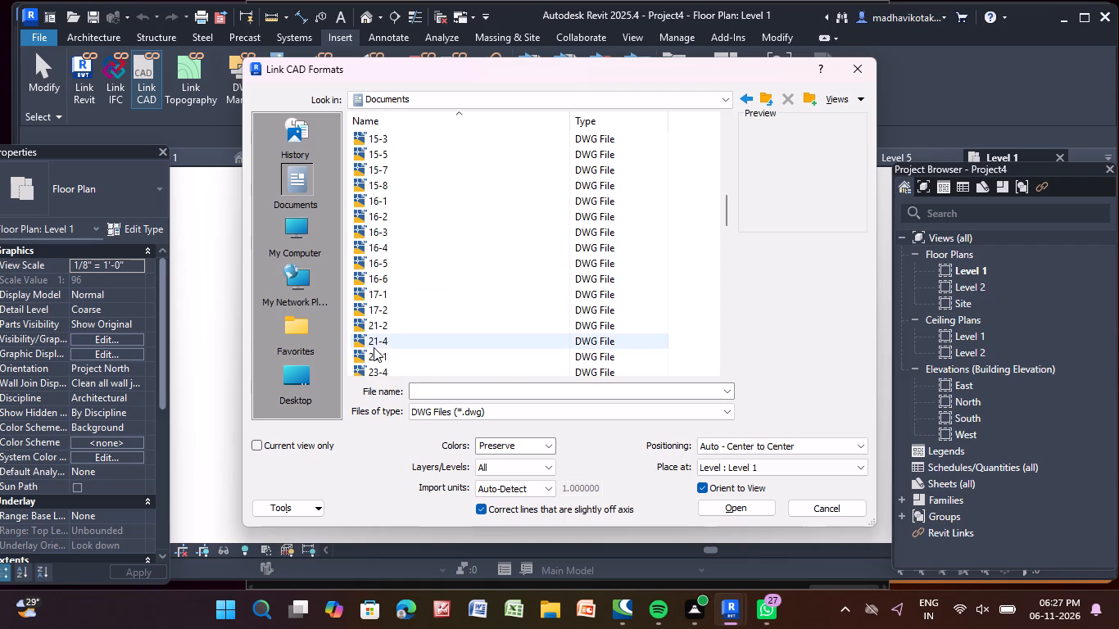
scroll(373, 345, "down", 1)
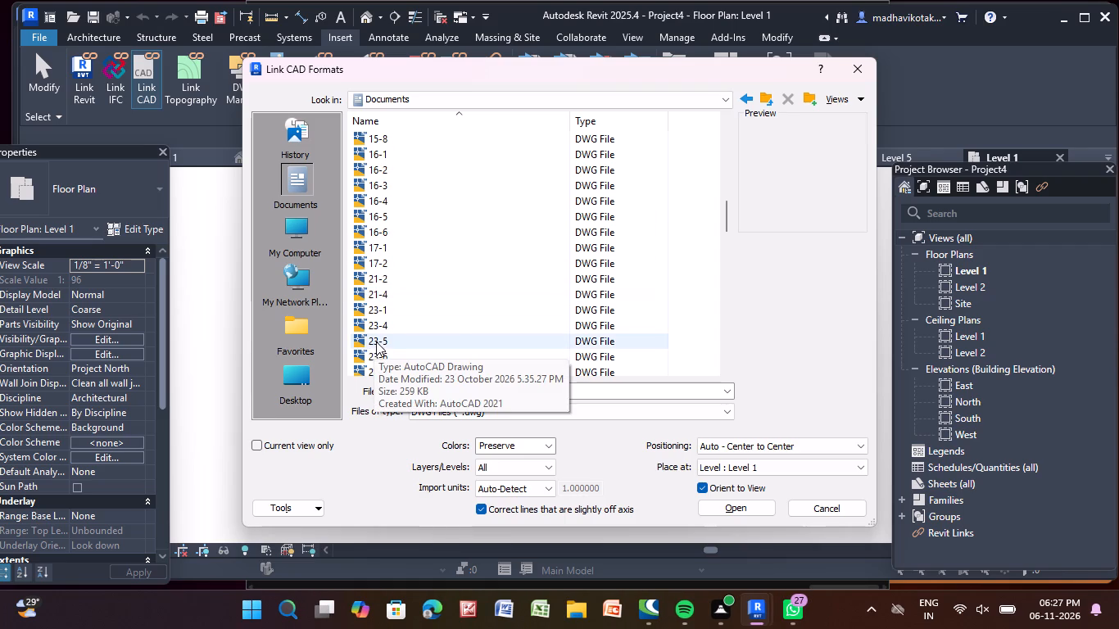
scroll(376, 340, "down", 5)
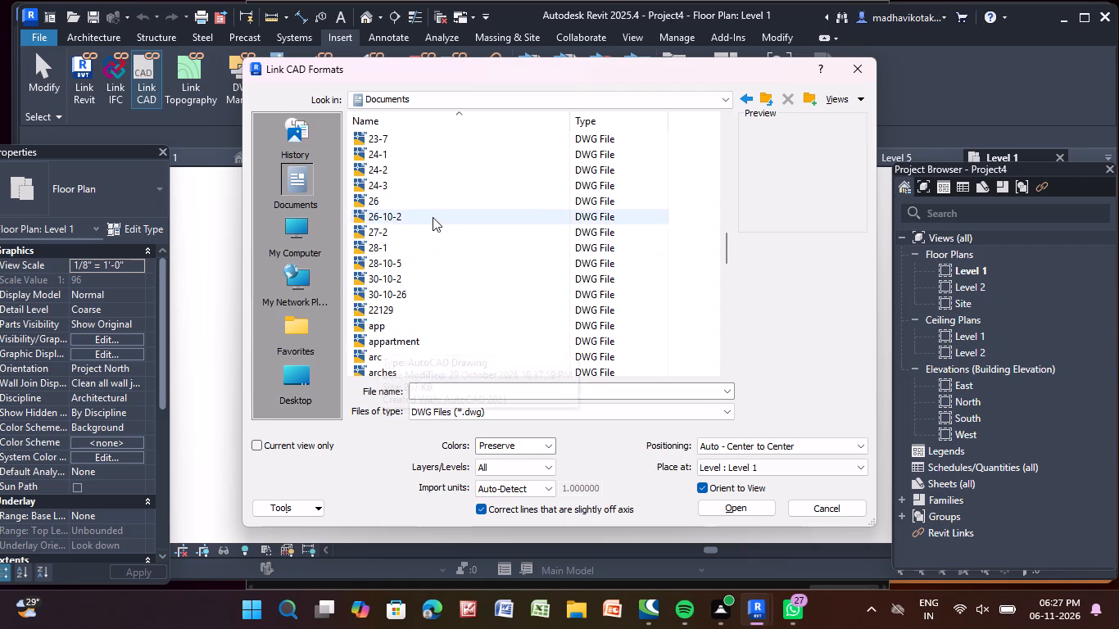
left_click(401, 218)
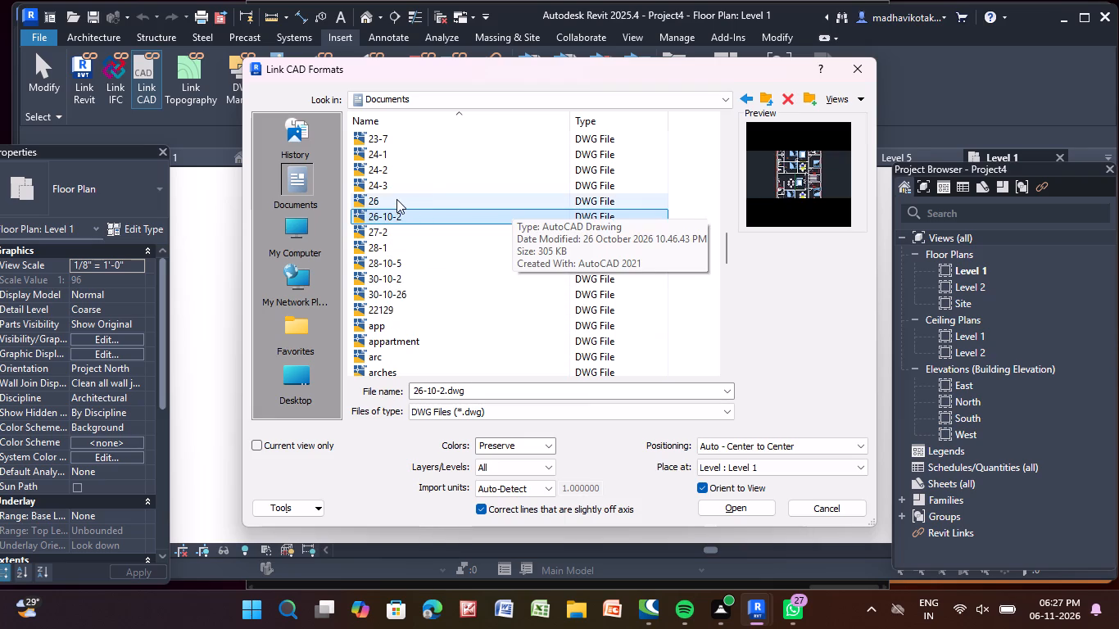
left_click(396, 199)
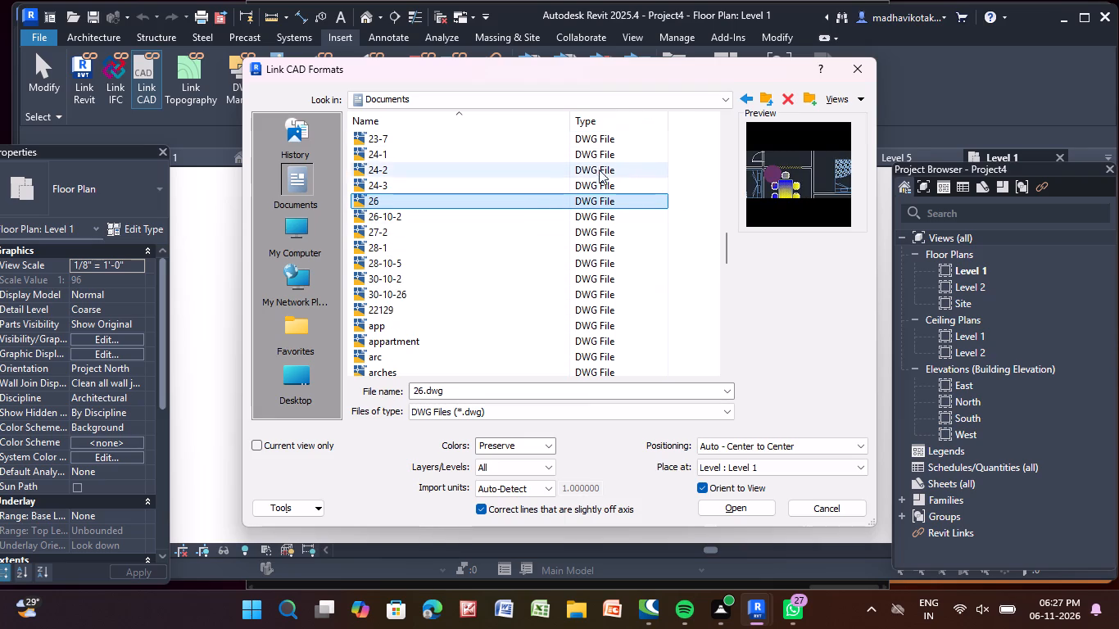
left_click(401, 180)
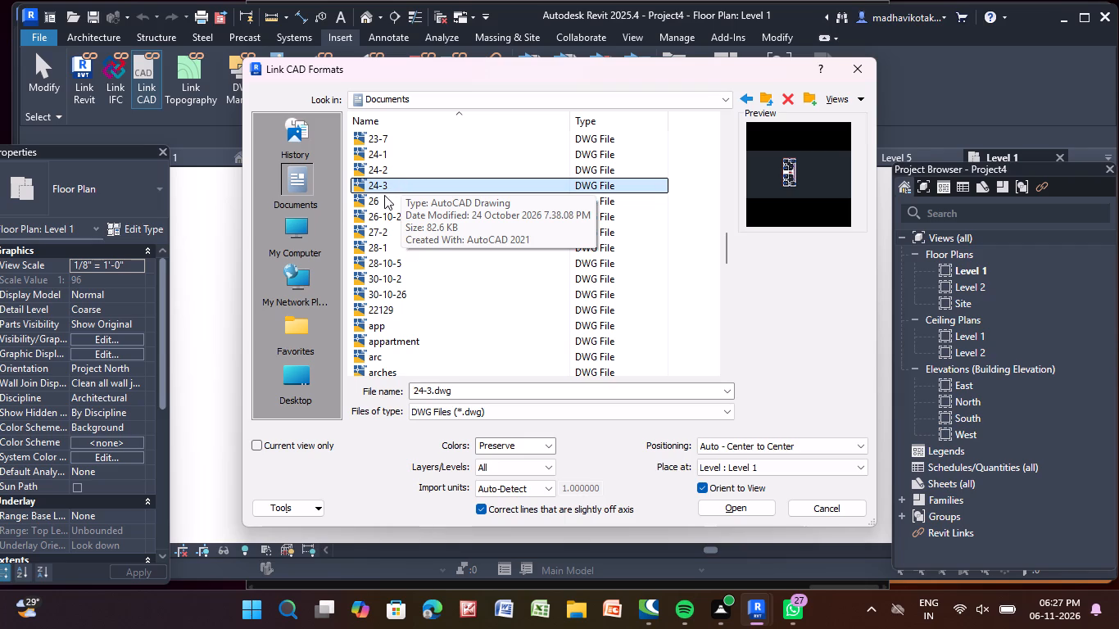
left_click(380, 205)
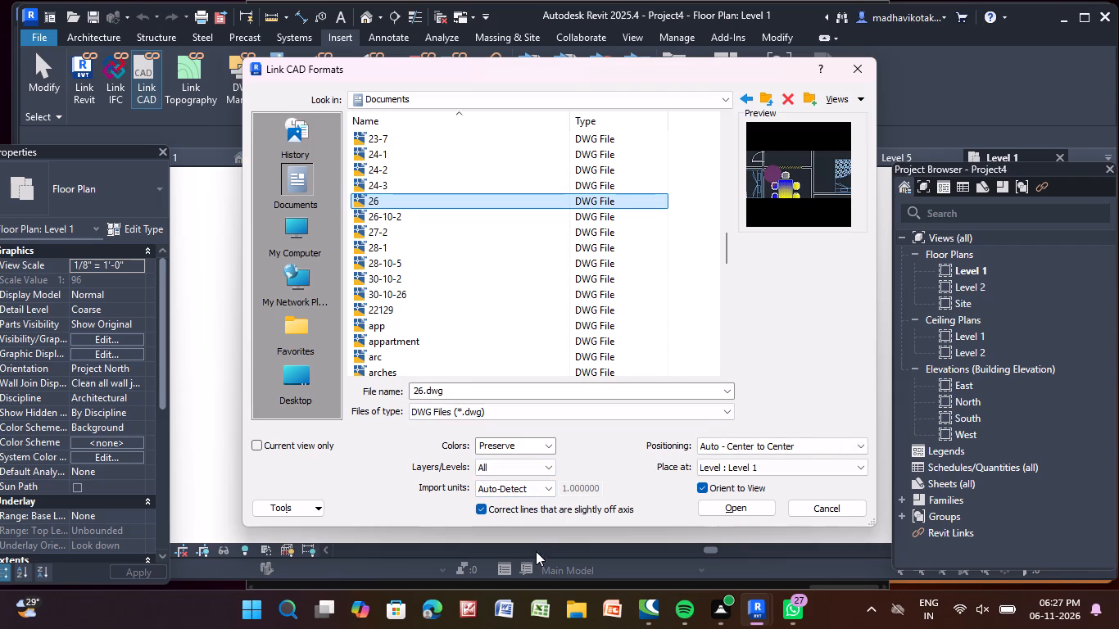
left_click(758, 502)
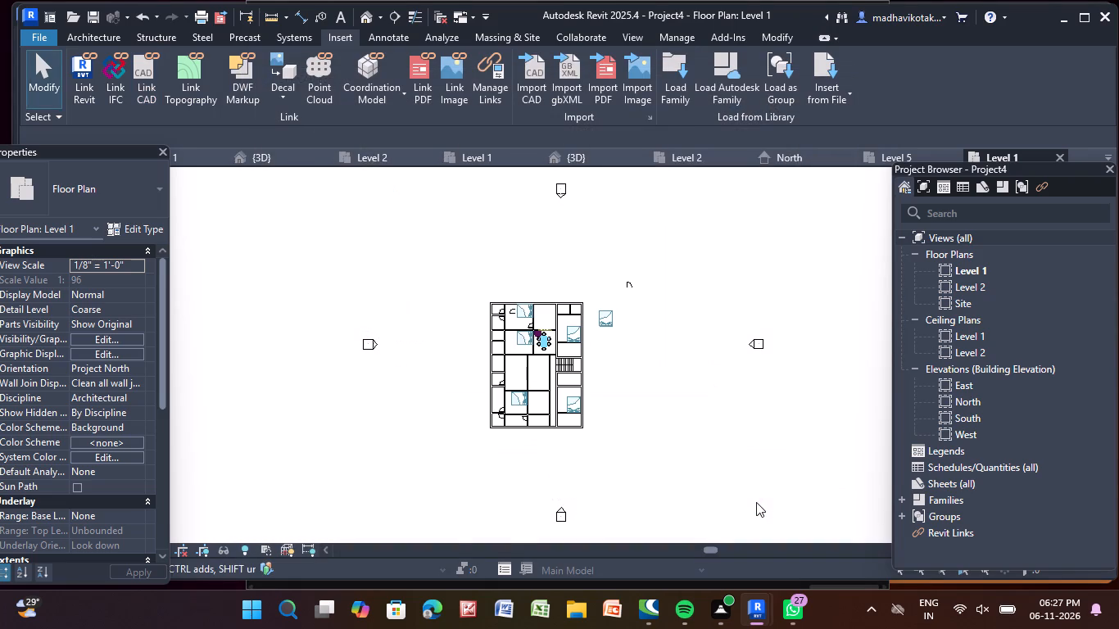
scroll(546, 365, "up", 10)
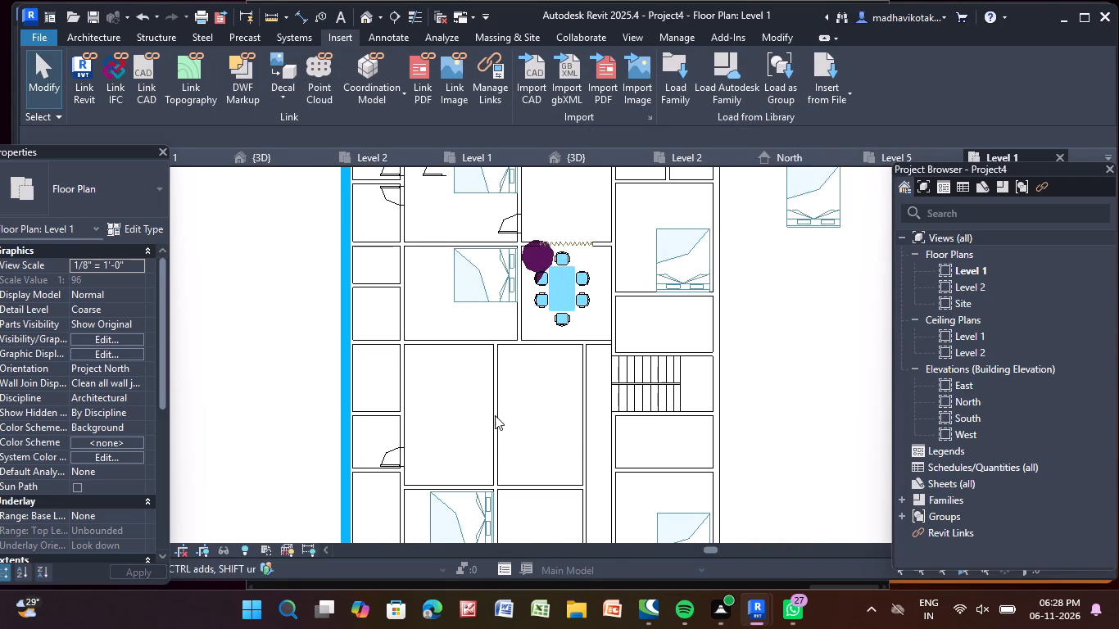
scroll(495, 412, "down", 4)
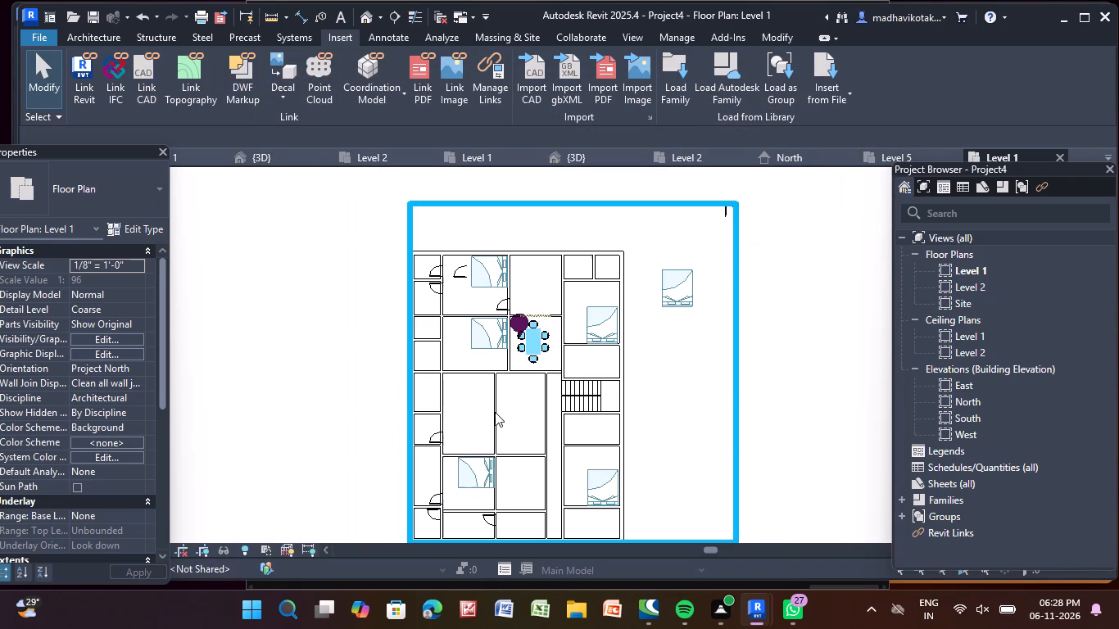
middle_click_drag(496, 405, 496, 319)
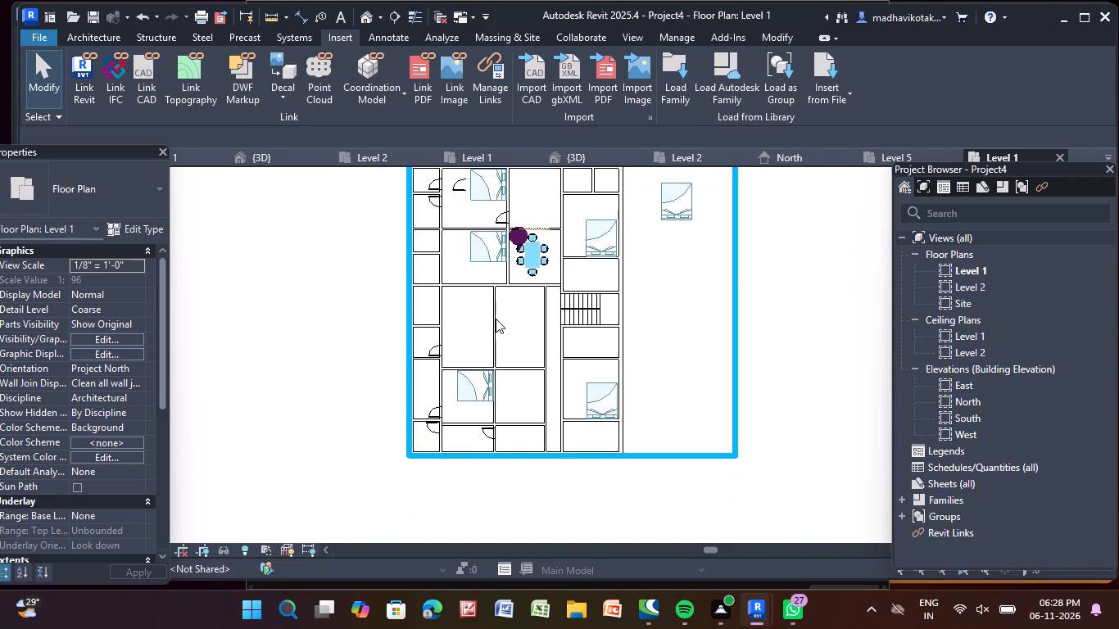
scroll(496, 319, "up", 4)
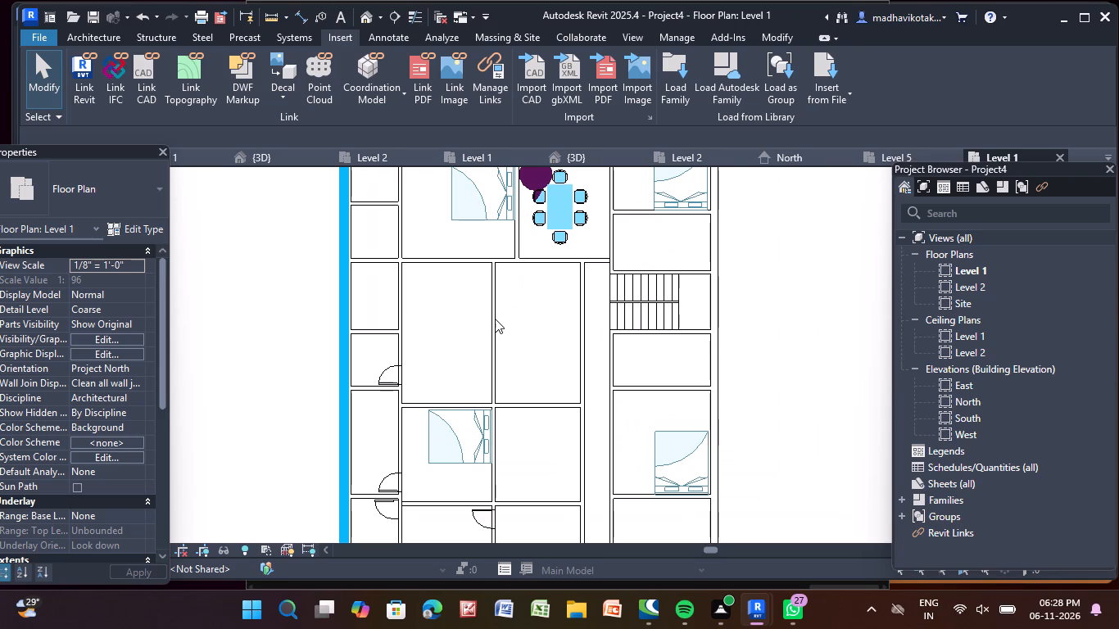
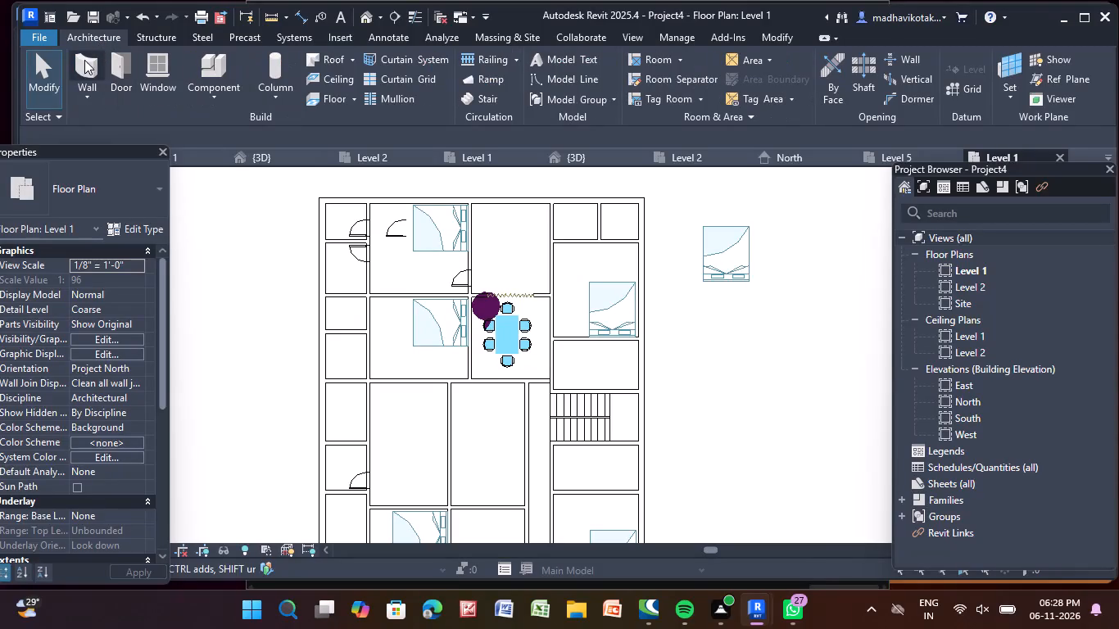
Duplicate the Generic - 8" basic wall type under the name Generic - 9".
left_click(84, 60)
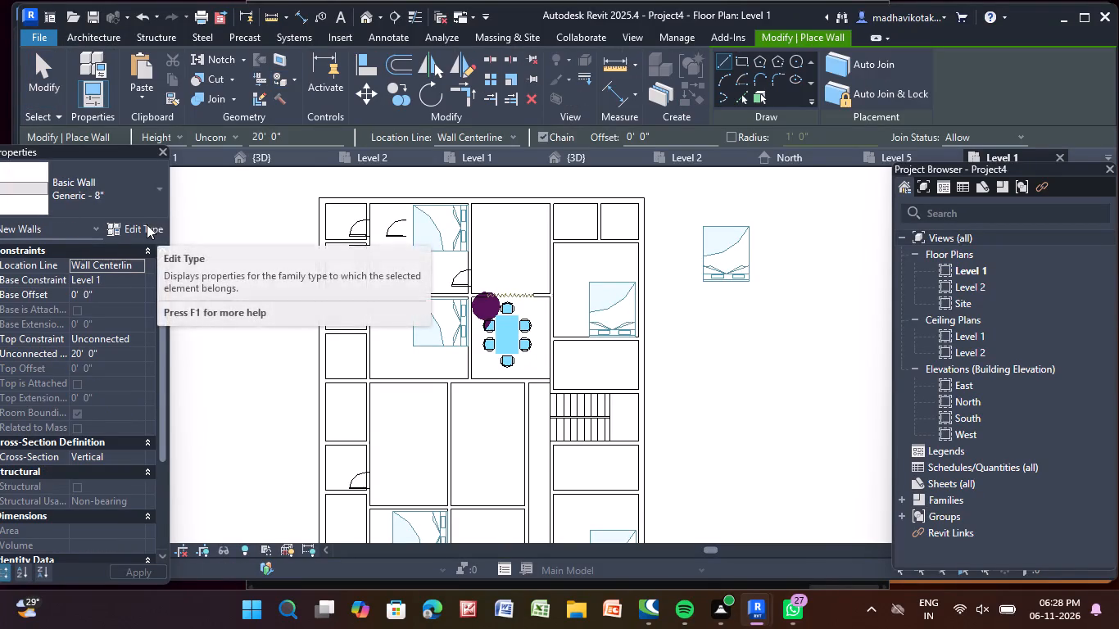
left_click(147, 224)
left_click(859, 90)
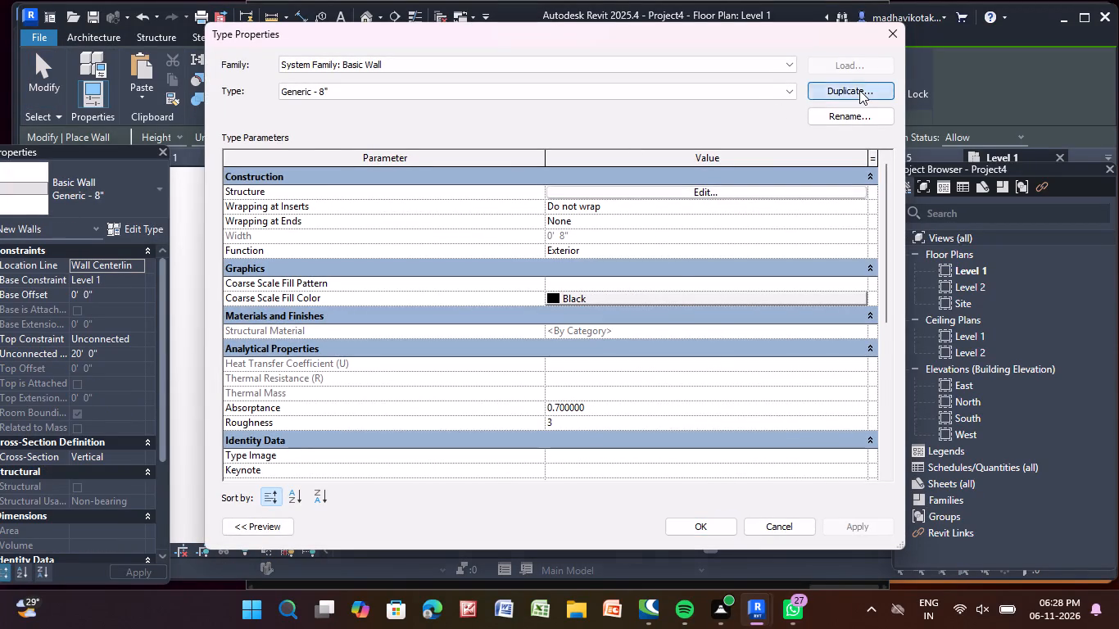
left_click(585, 283)
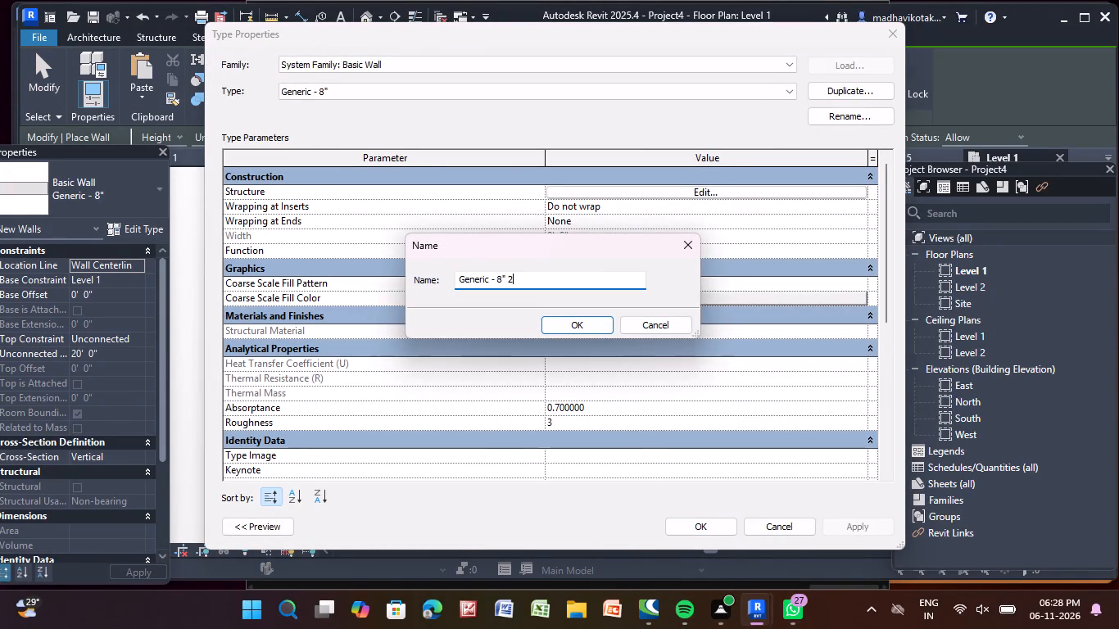
key("BackSpace")
key("BackSpace")
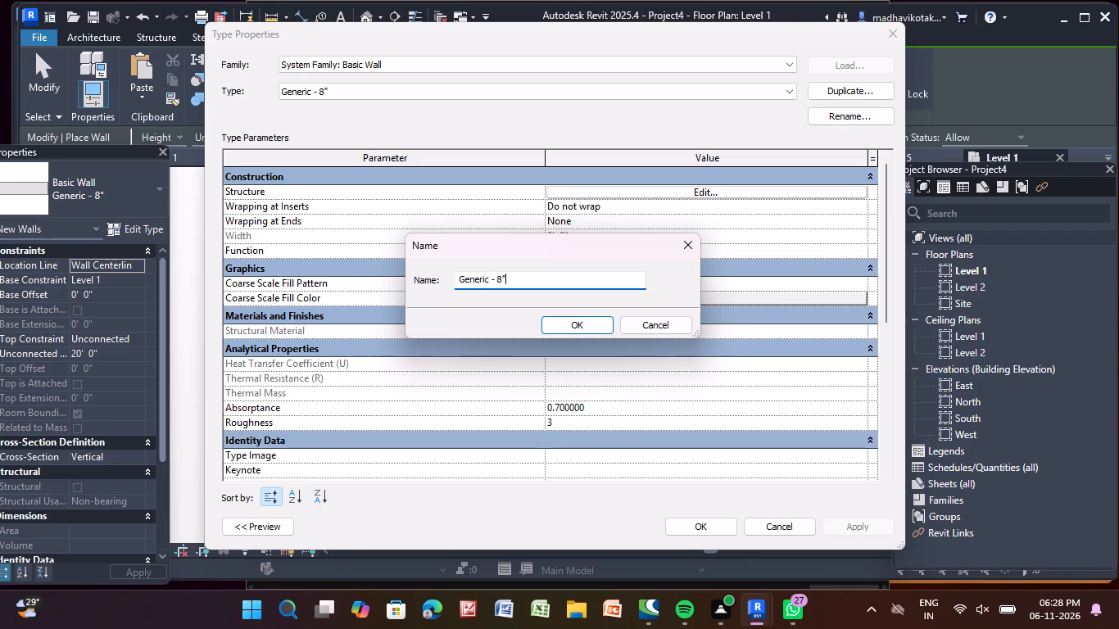
key("BackSpace")
key("BackSpace")
key("9")
key("shift+quotedbl")
key("Return")
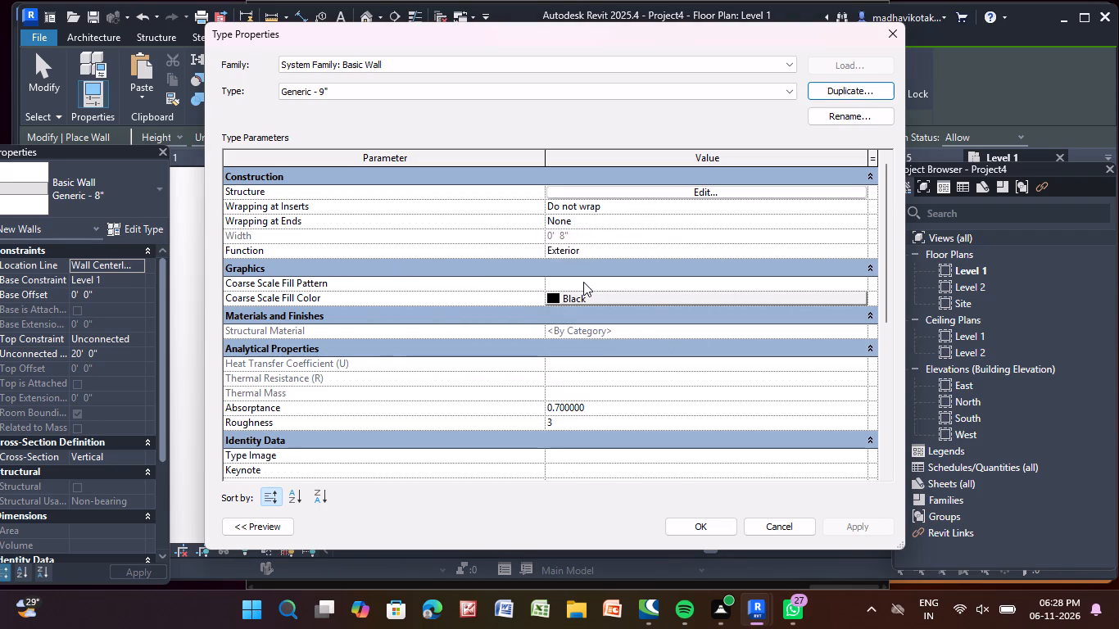
left_click(711, 523)
Duplicate the Generic - 9" wall type under the name 4.5".
left_click(127, 230)
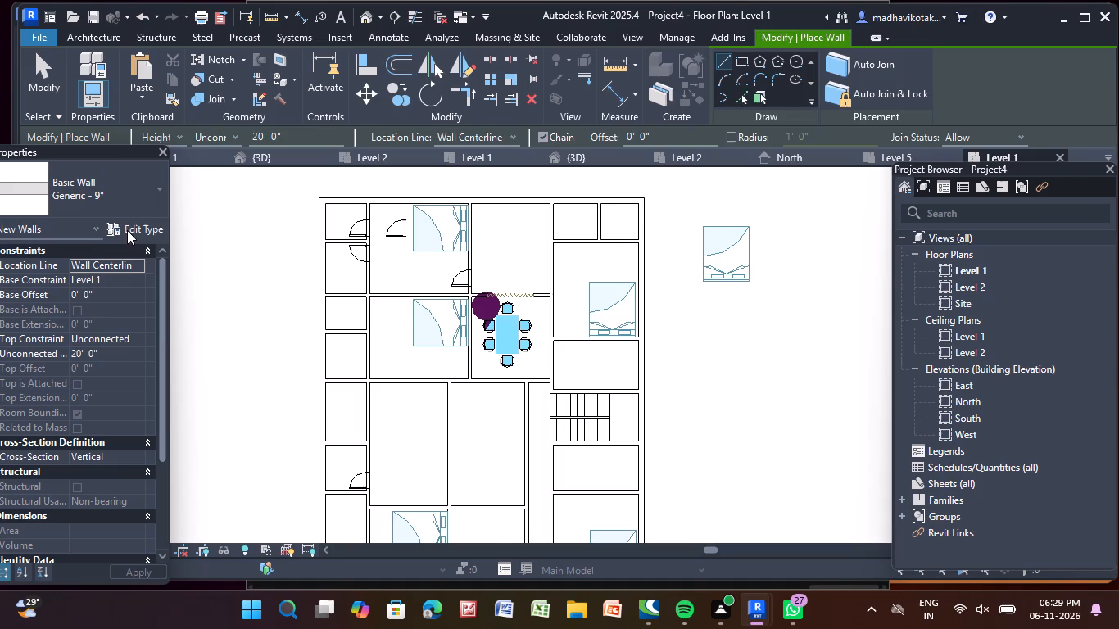
left_click(839, 89)
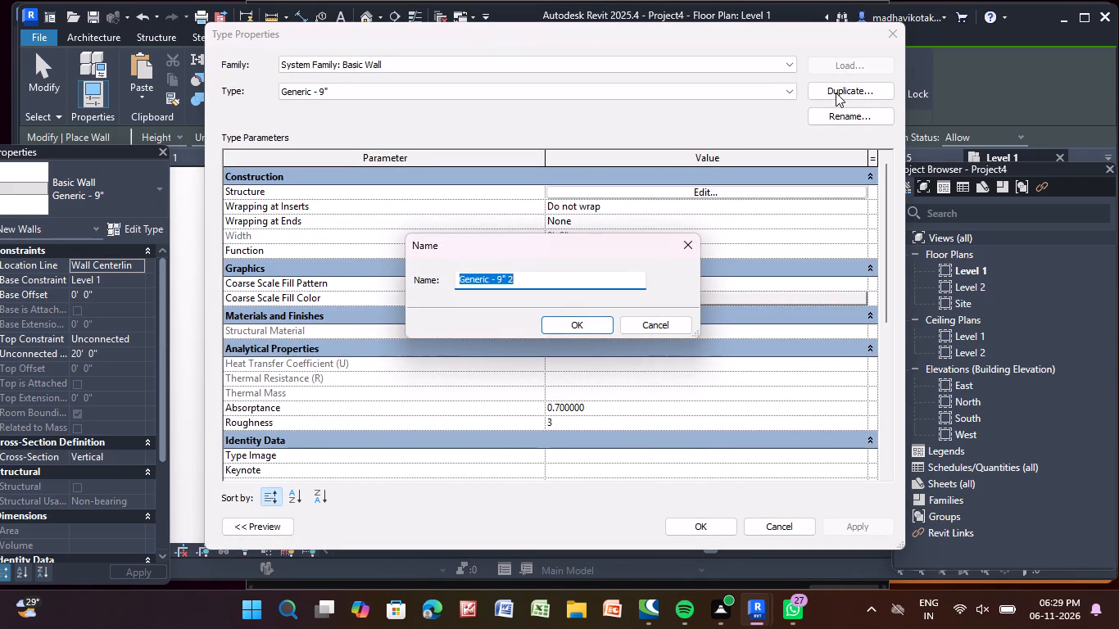
key("BackSpace")
key("BackSpace")
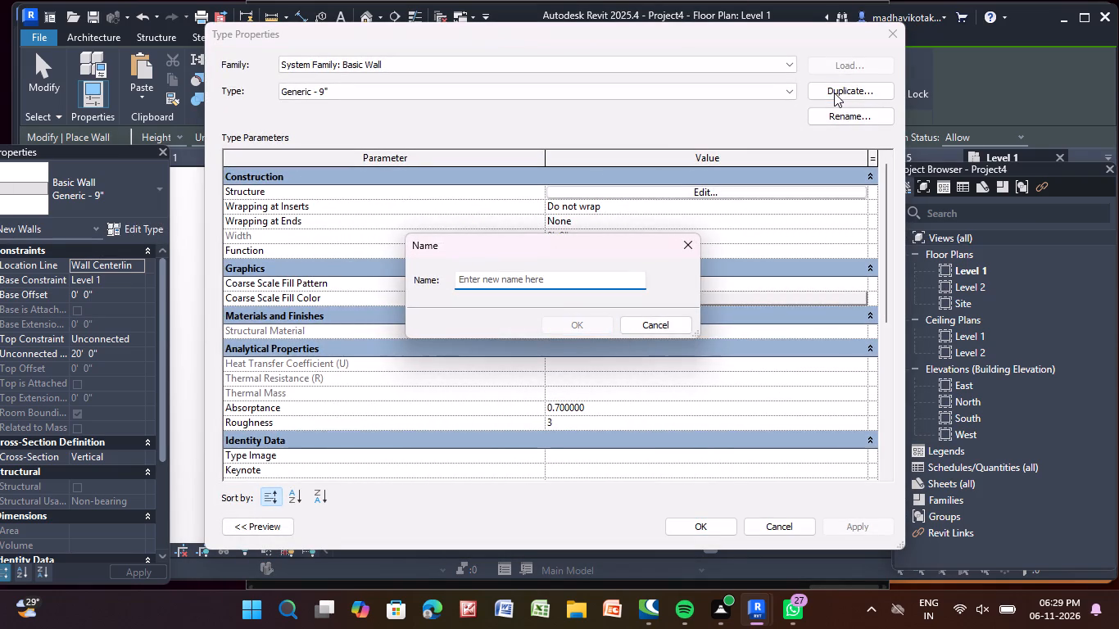
key("4")
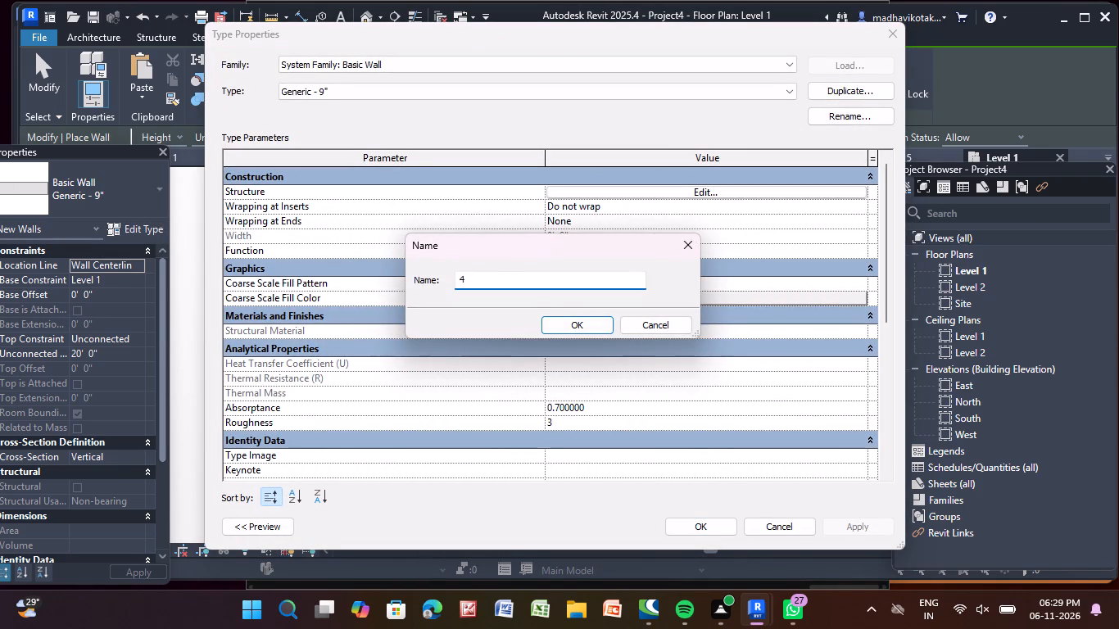
type(".5")
key("shift+quotedbl")
key("Return")
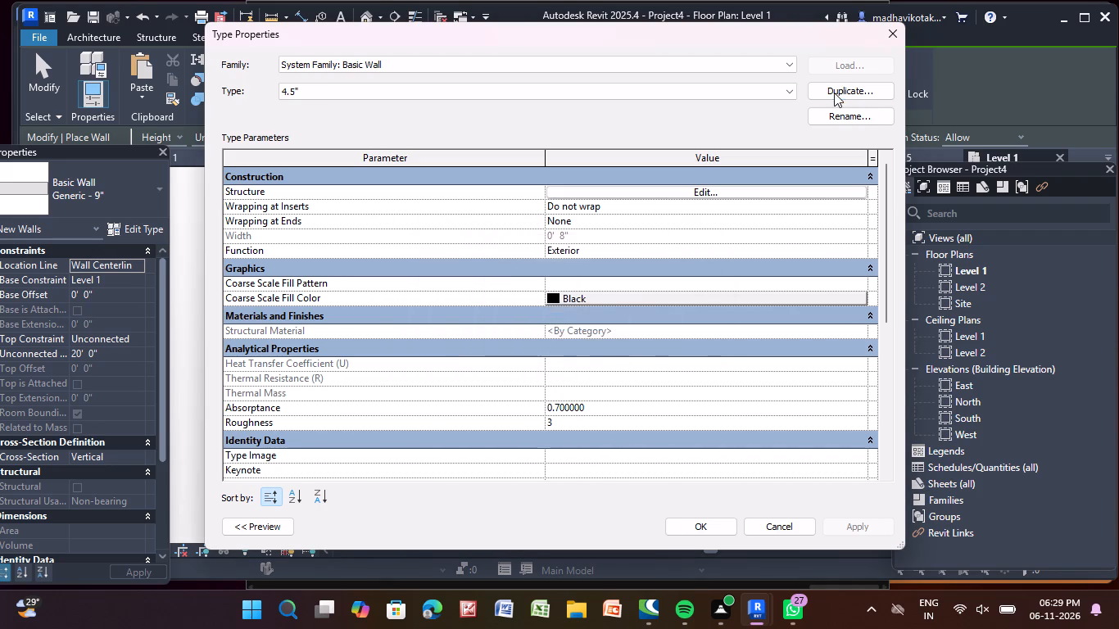
left_click(715, 523)
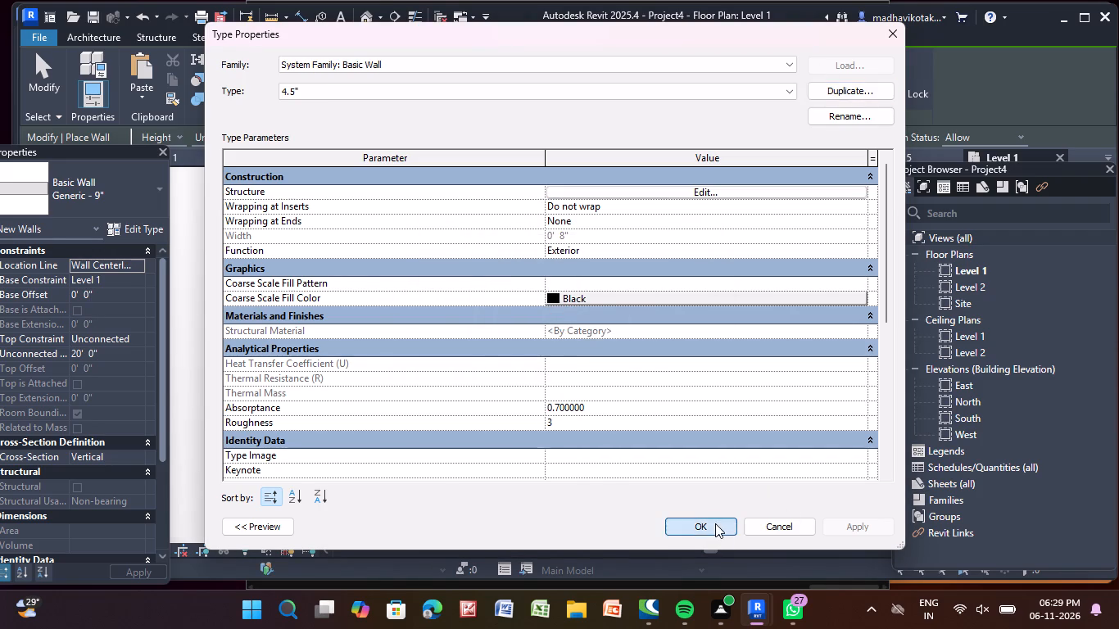
Draw a straight Generic - 9" wall along the full north exterior wall of the linked plan, from the west outer edge to the east outer edge.
scroll(692, 417, "down", 3)
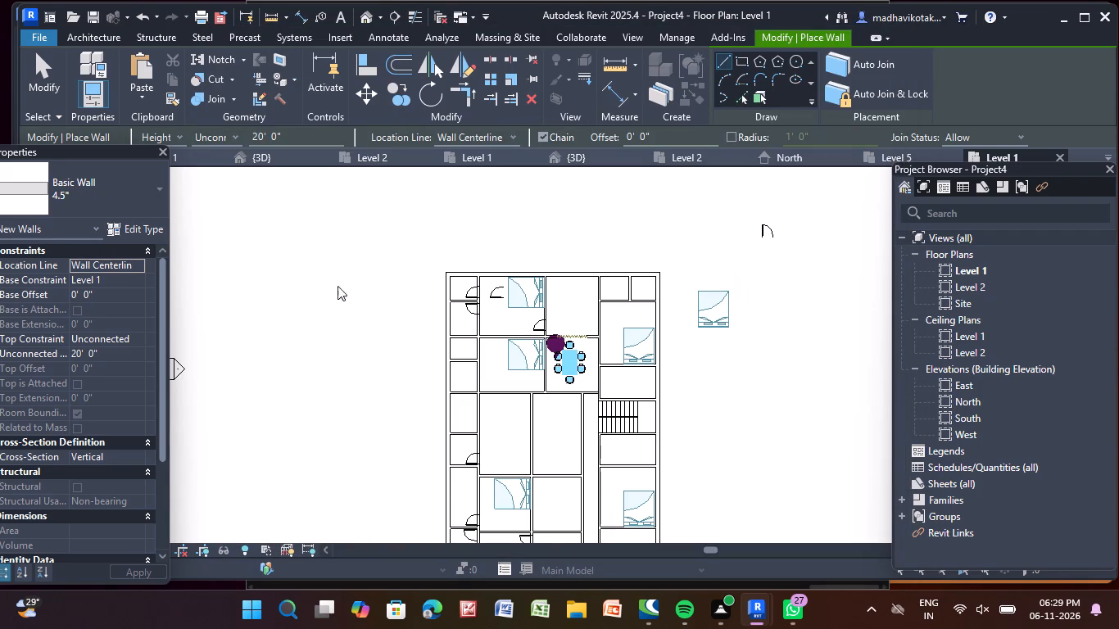
scroll(450, 264, "up", 8)
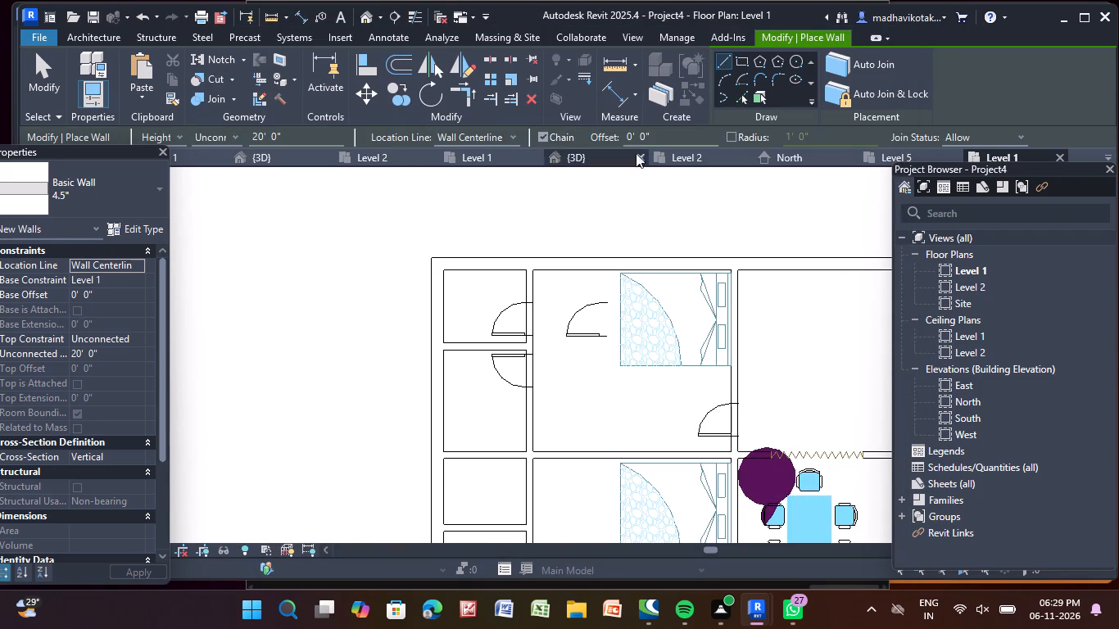
left_click(157, 192)
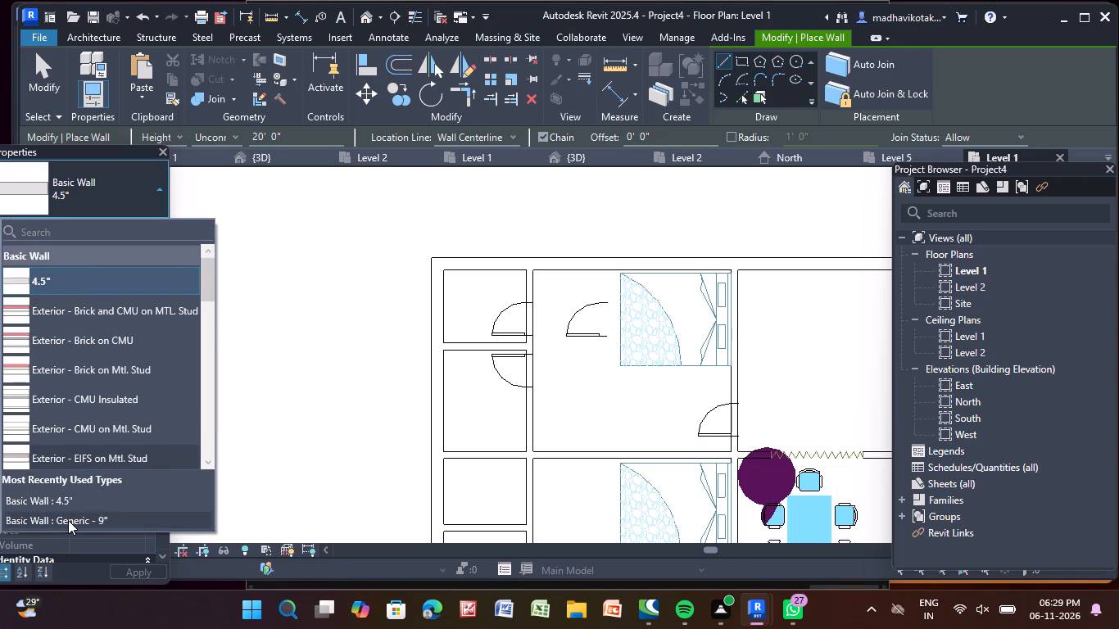
left_click(68, 520)
scroll(449, 259, "up", 3)
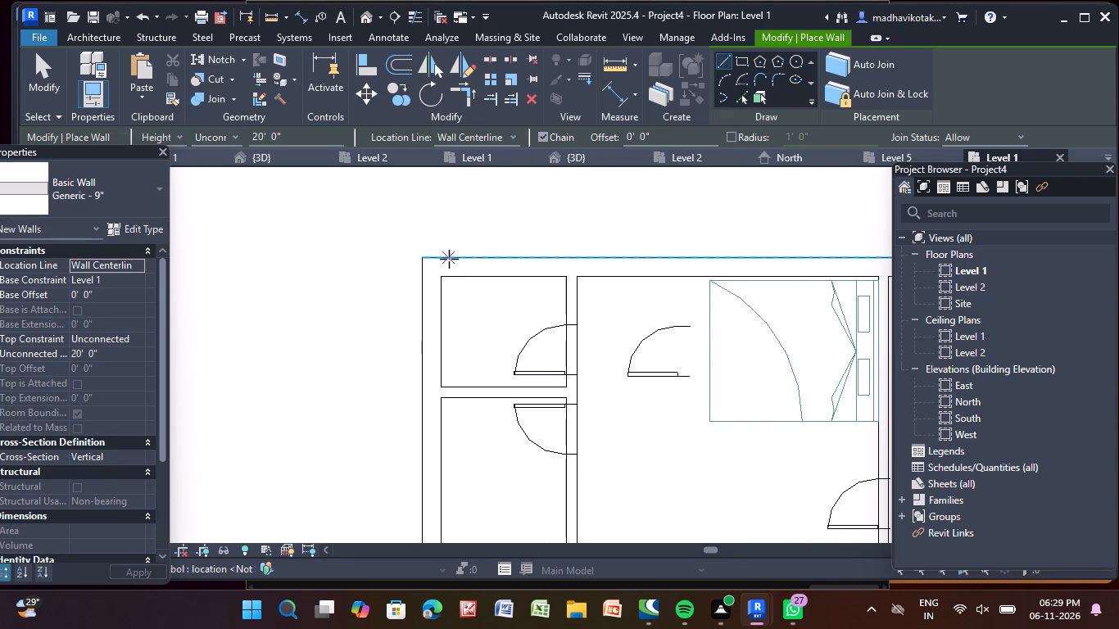
middle_click_drag(440, 271, 282, 268)
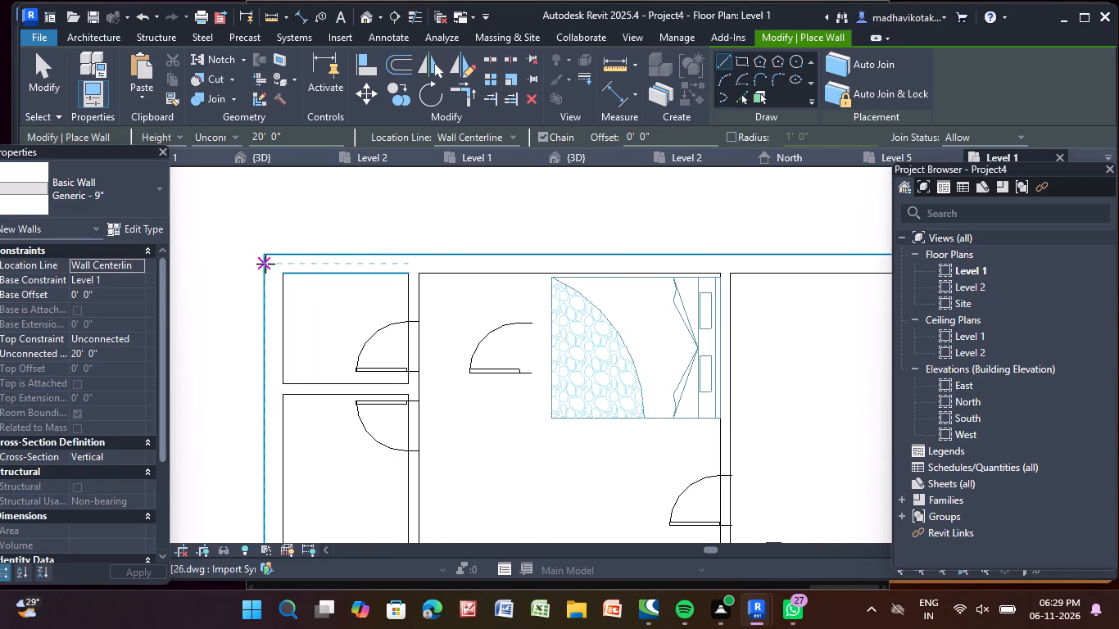
left_click(265, 264)
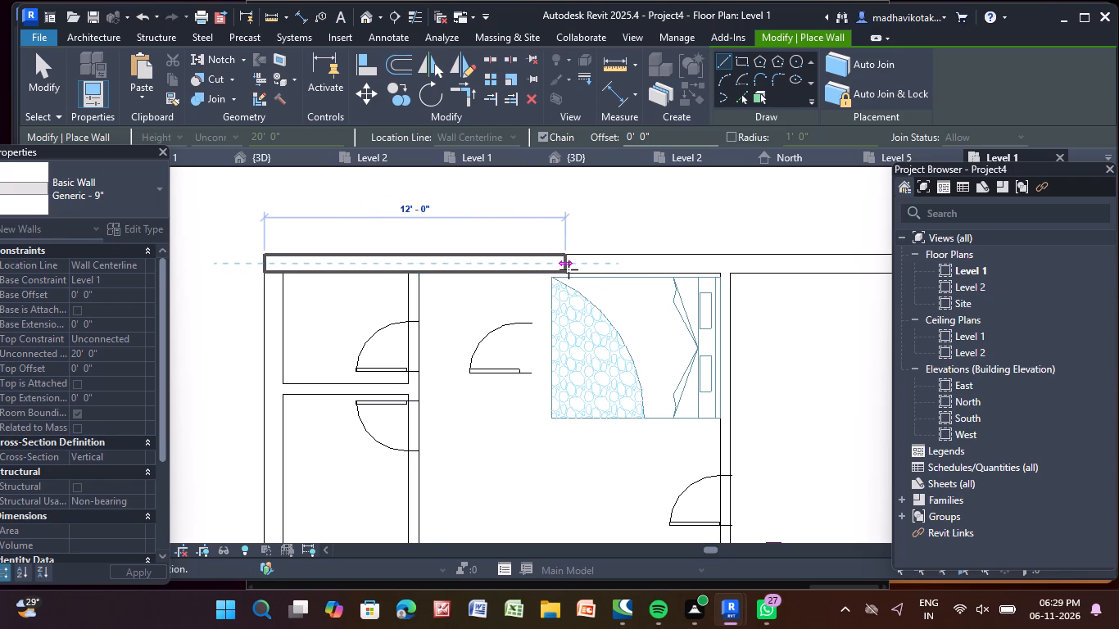
middle_click_drag(567, 269, 396, 242)
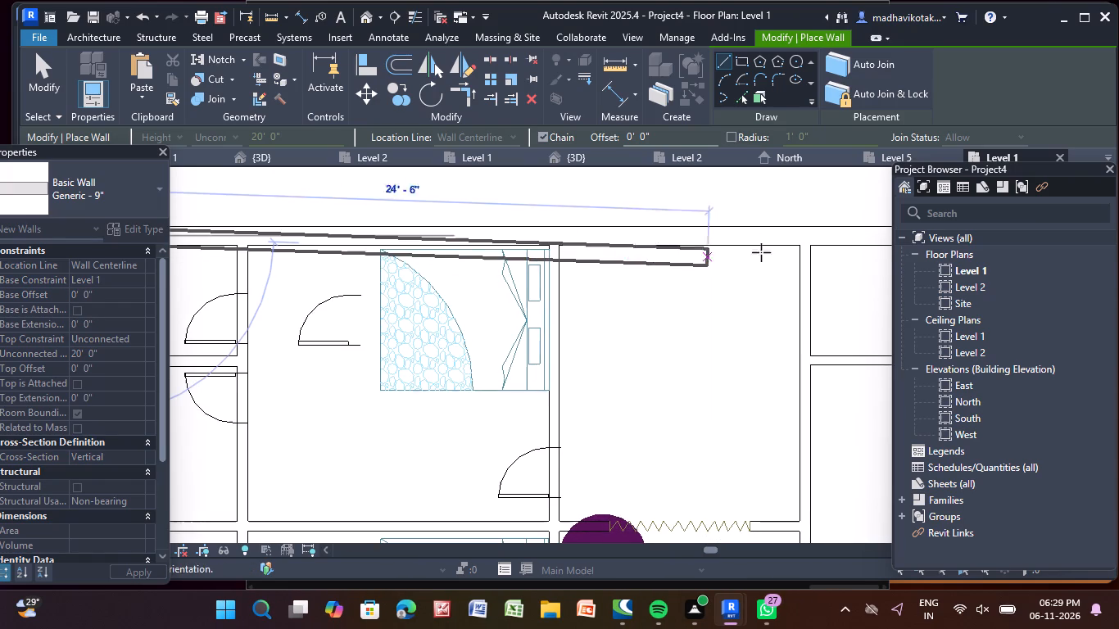
scroll(809, 247, "down", 6)
middle_click_drag(809, 247, 397, 269)
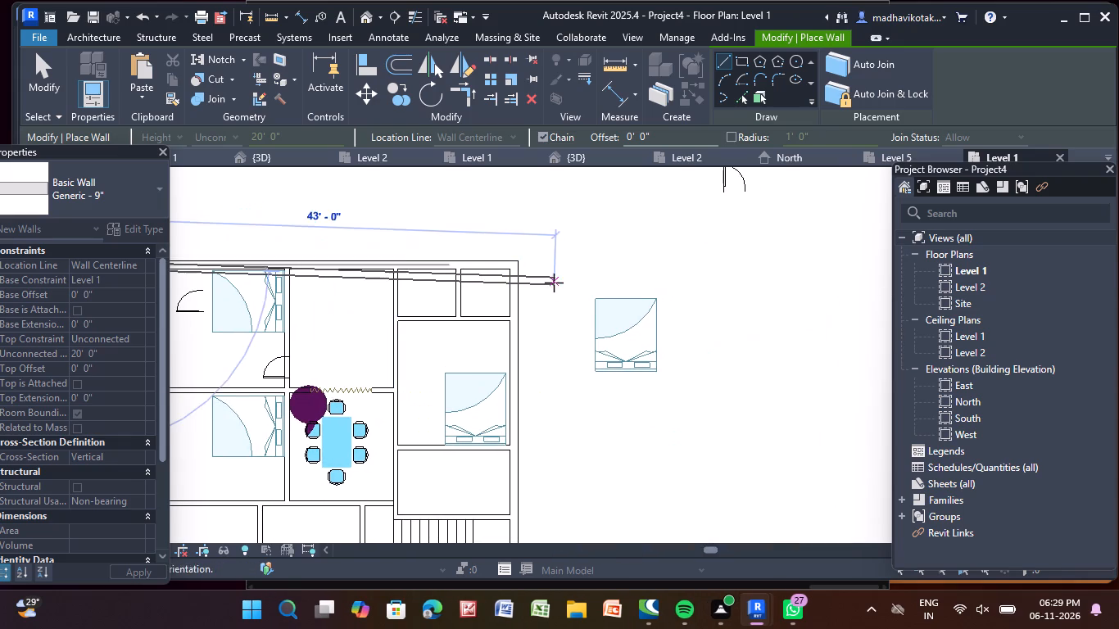
scroll(495, 245, "up", 7)
scroll(533, 301, "up", 2)
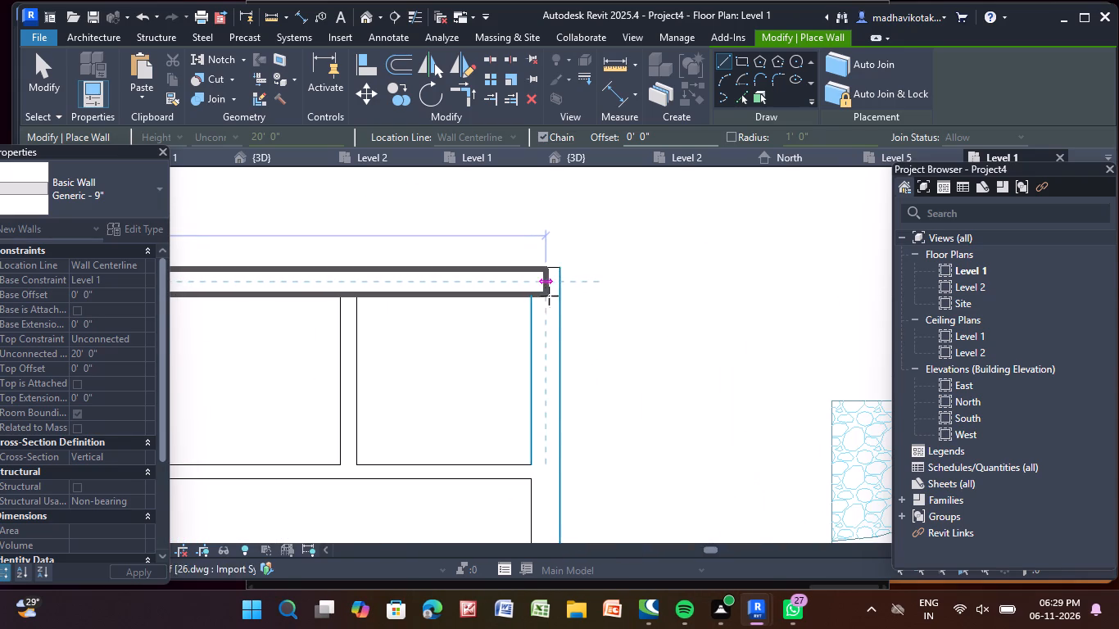
left_click(560, 278)
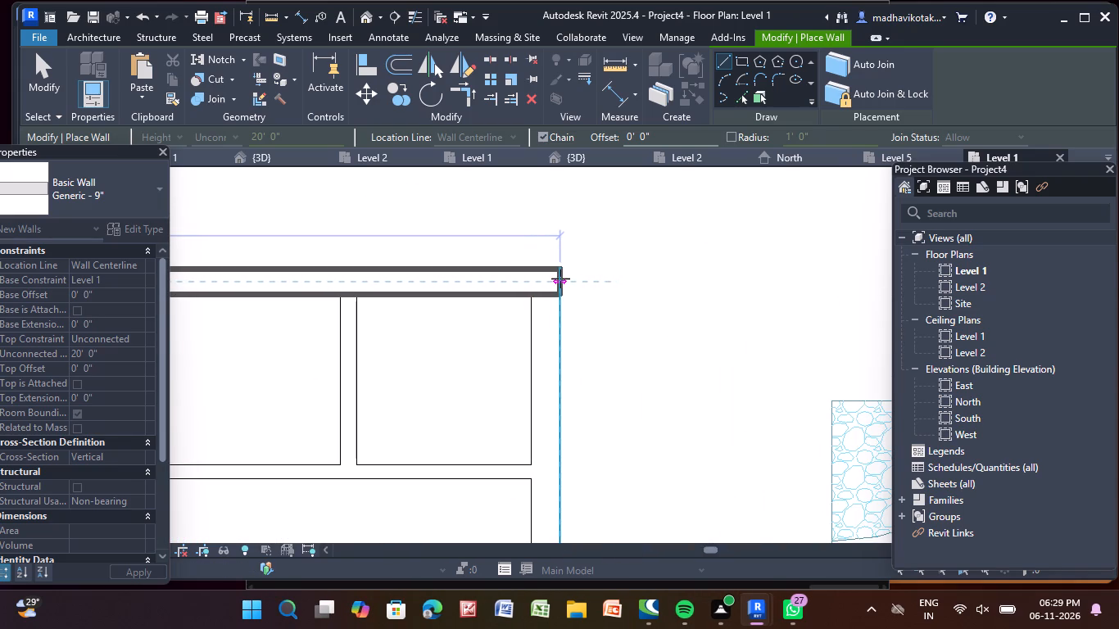
key("Escape")
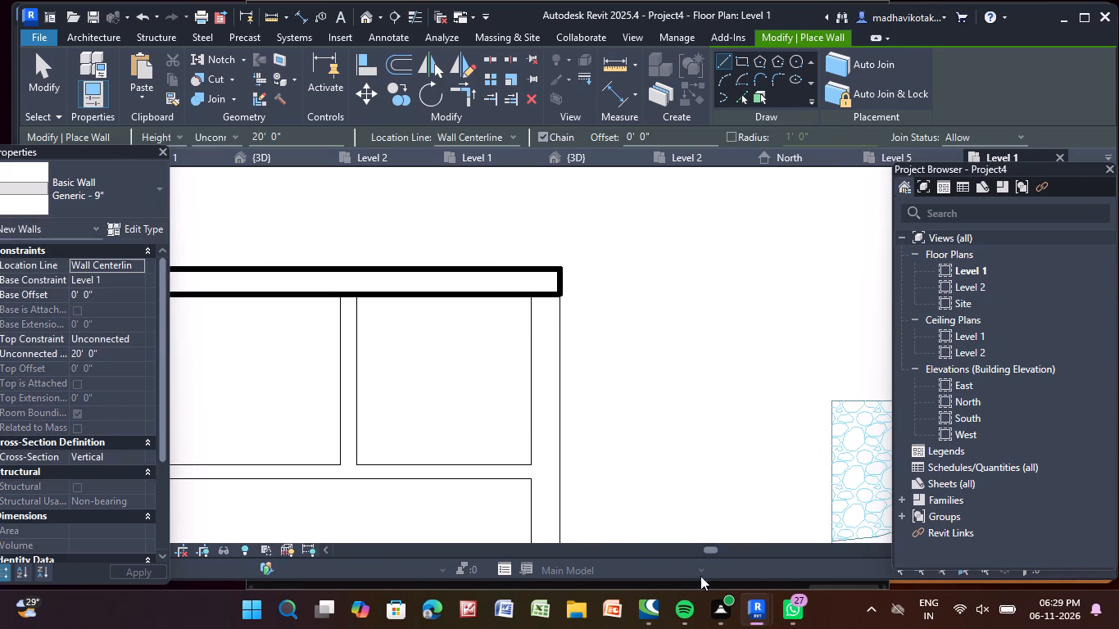
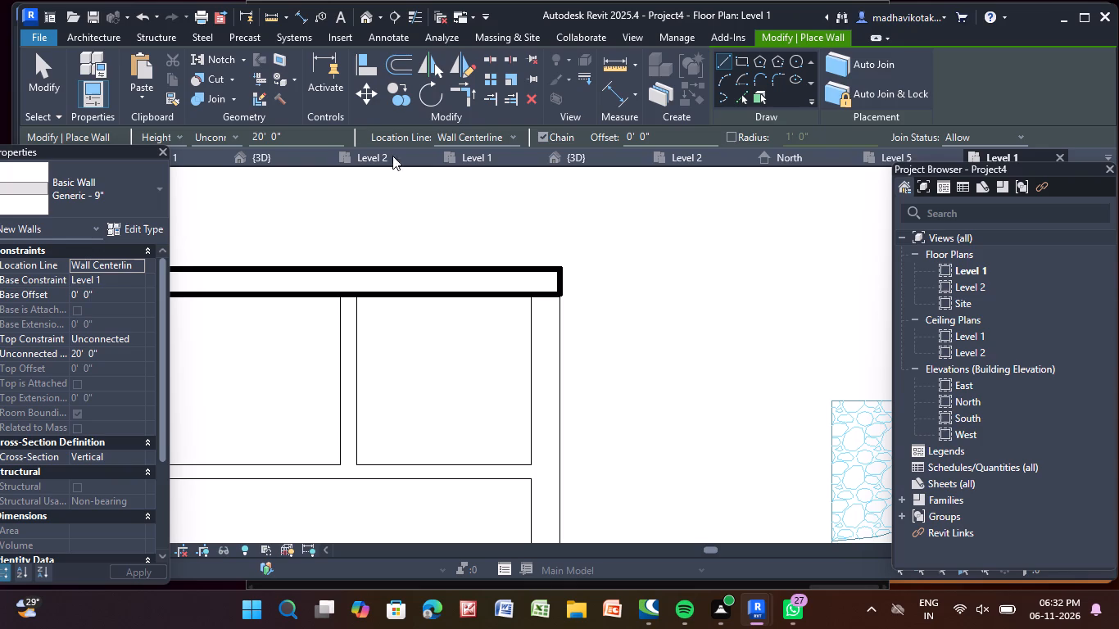
Draw a Generic - 9" wall along the east exterior wall, from the north wall's underside down to the north edge of the staircase.
scroll(564, 414, "down", 2)
middle_click_drag(559, 362, 565, 361)
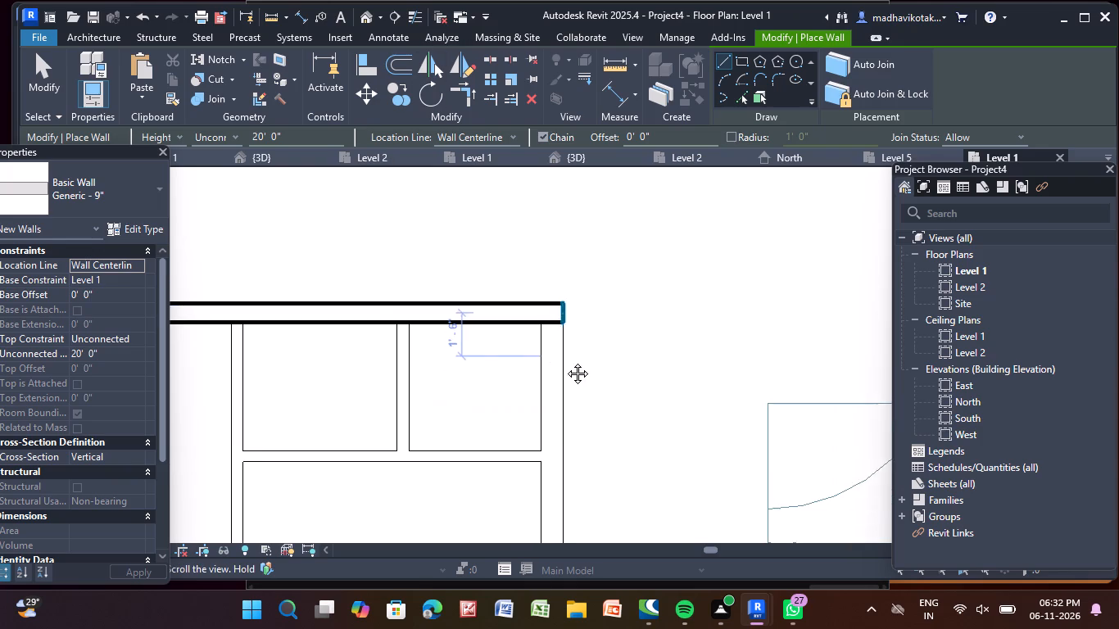
middle_click_drag(565, 361, 792, 263)
scroll(767, 223, "down", 8)
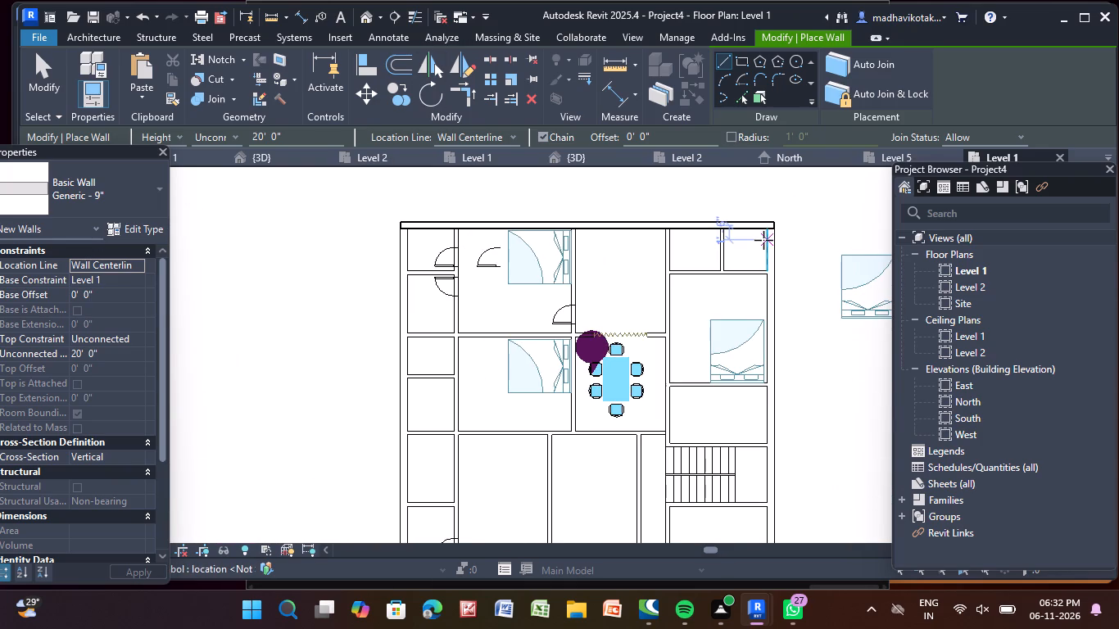
scroll(763, 240, "up", 6)
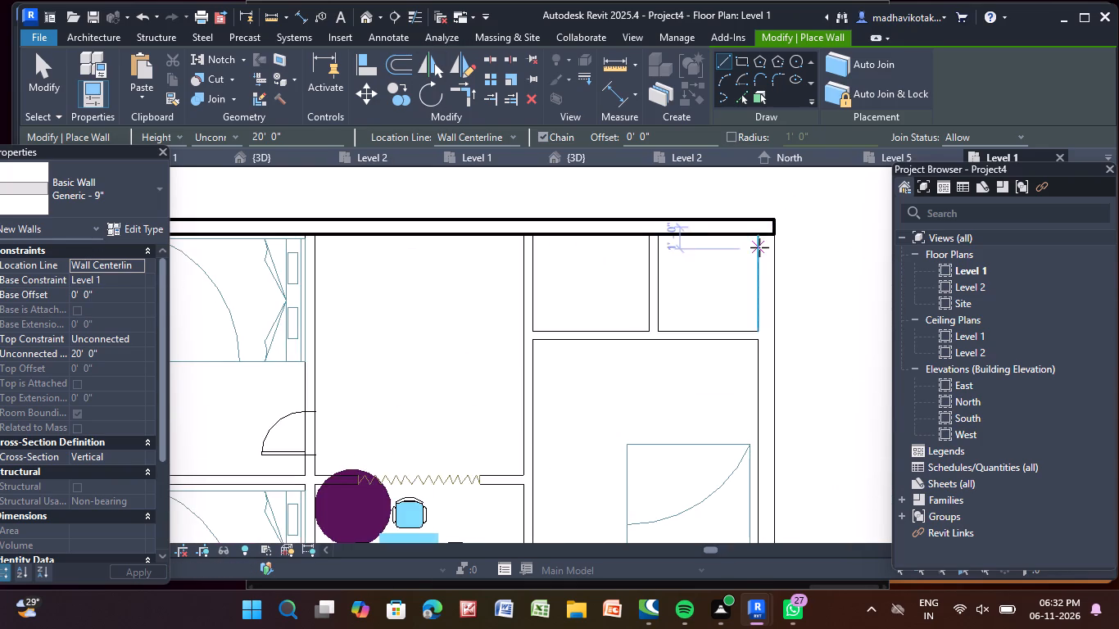
scroll(759, 247, "up", 2)
left_click(767, 229)
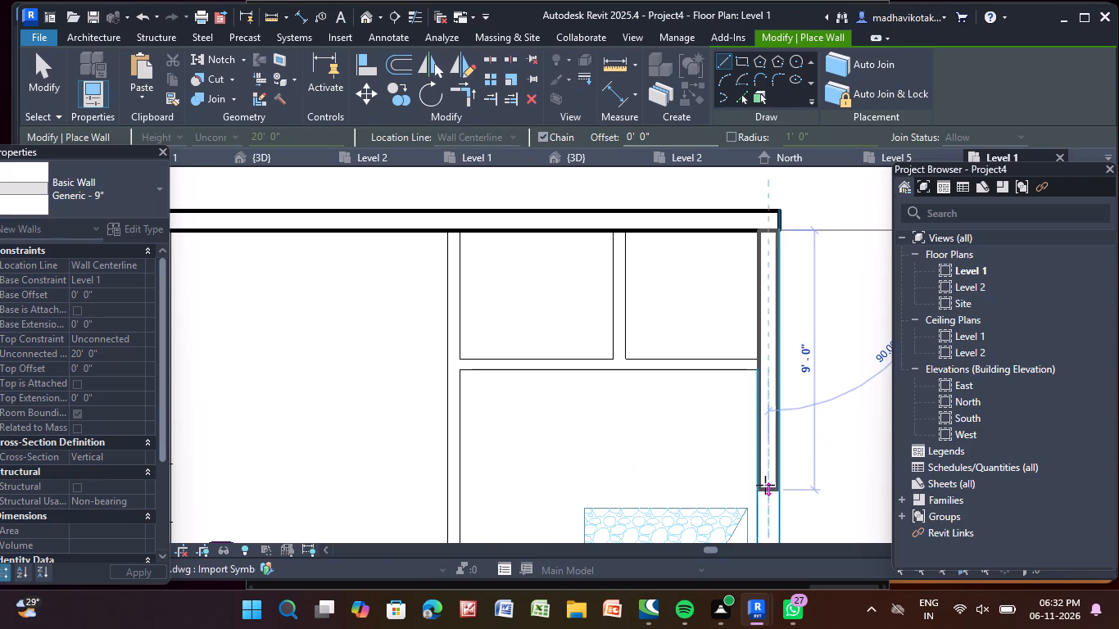
scroll(764, 485, "down", 3)
middle_click_drag(756, 491, 605, 112)
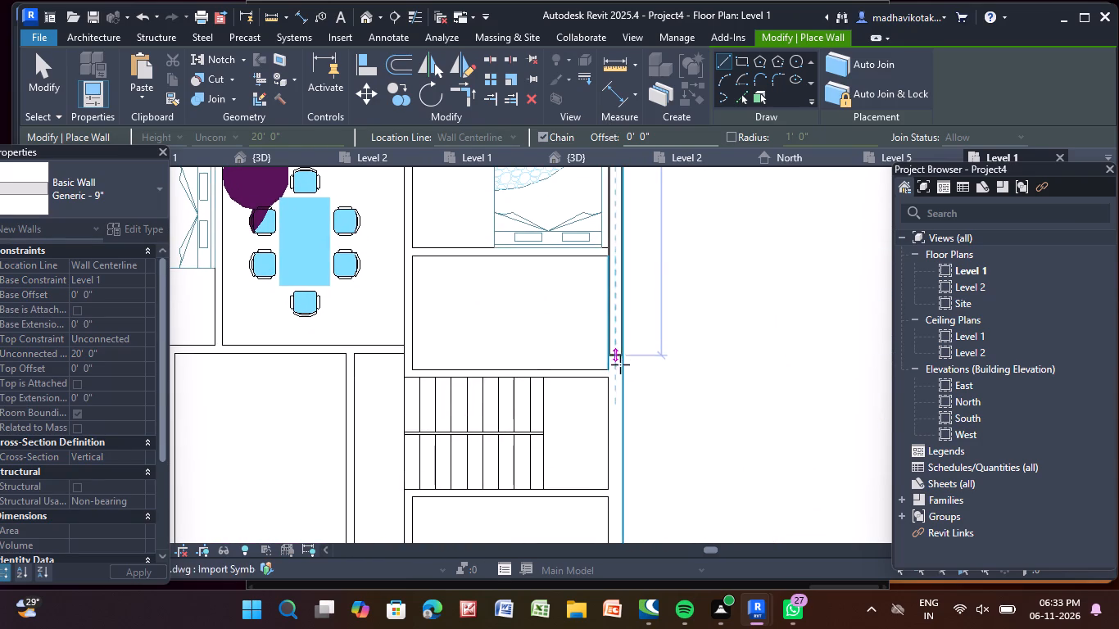
scroll(618, 375, "up", 4)
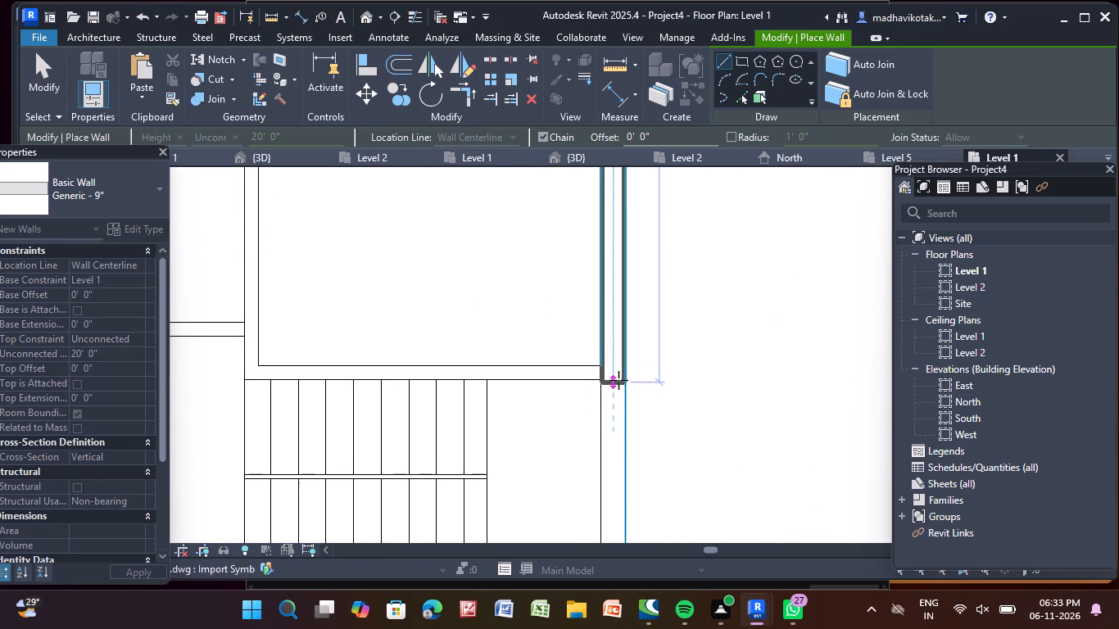
left_click(618, 380)
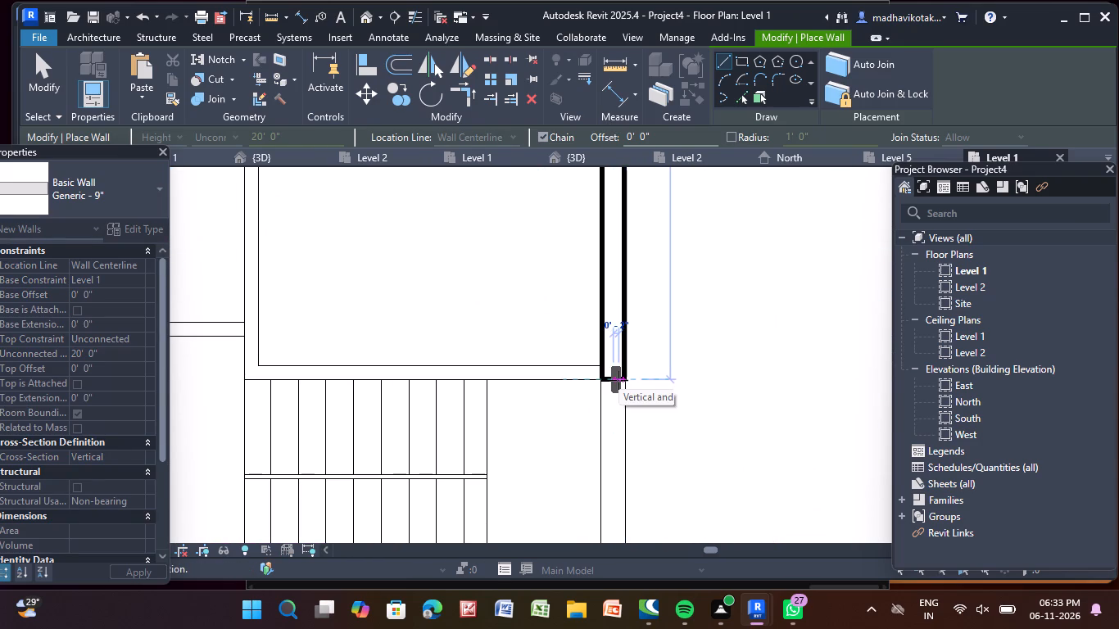
key("Escape")
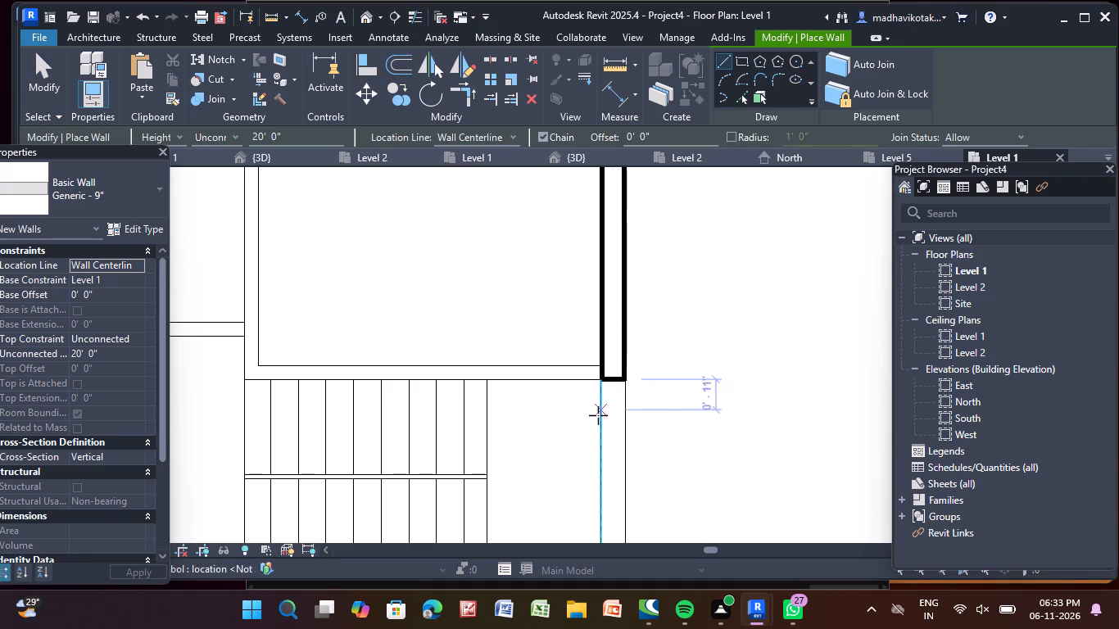
Draw a second Generic - 9" wall along the east exterior, from the staircase's south edge to the plan's south outer edge.
scroll(623, 432, "down", 4)
middle_click_drag(596, 513, 504, 233)
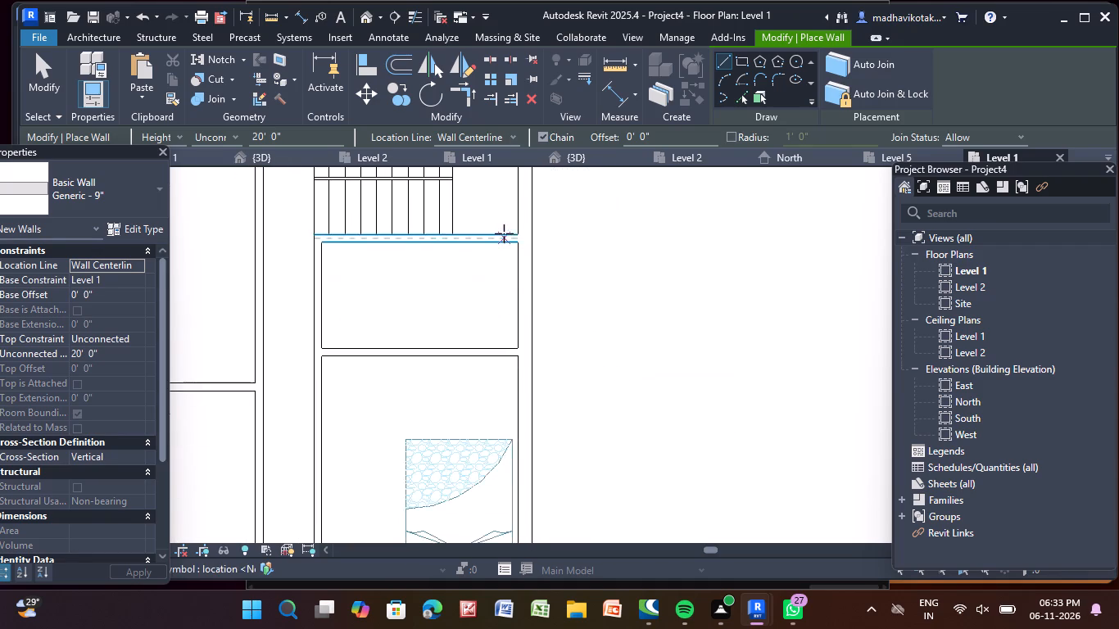
scroll(504, 233, "up", 4)
scroll(569, 234, "up", 4)
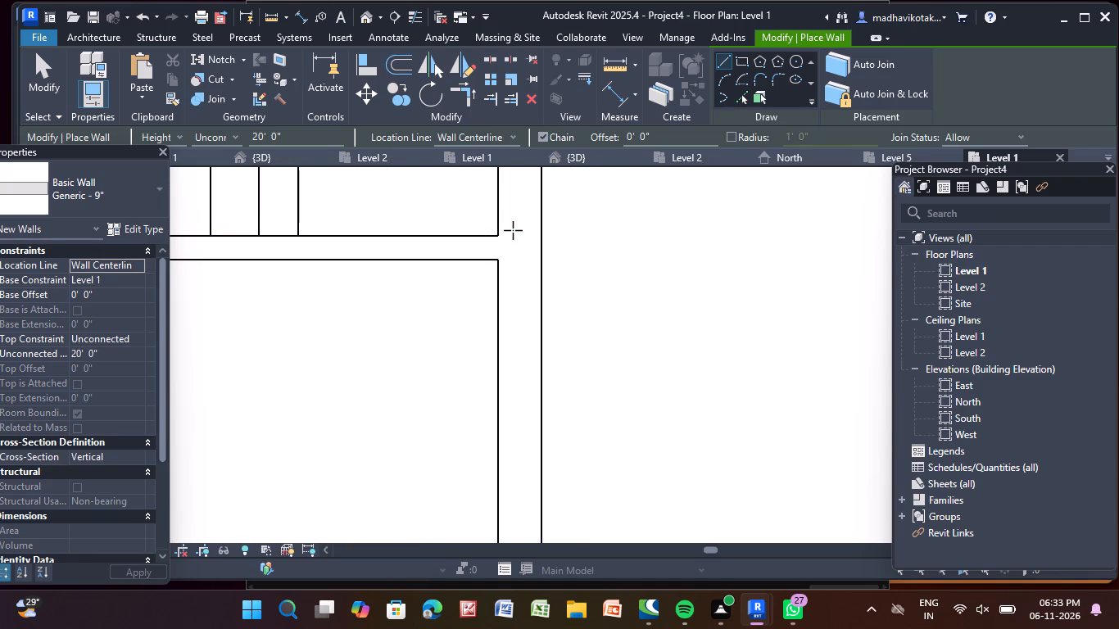
left_click(517, 233)
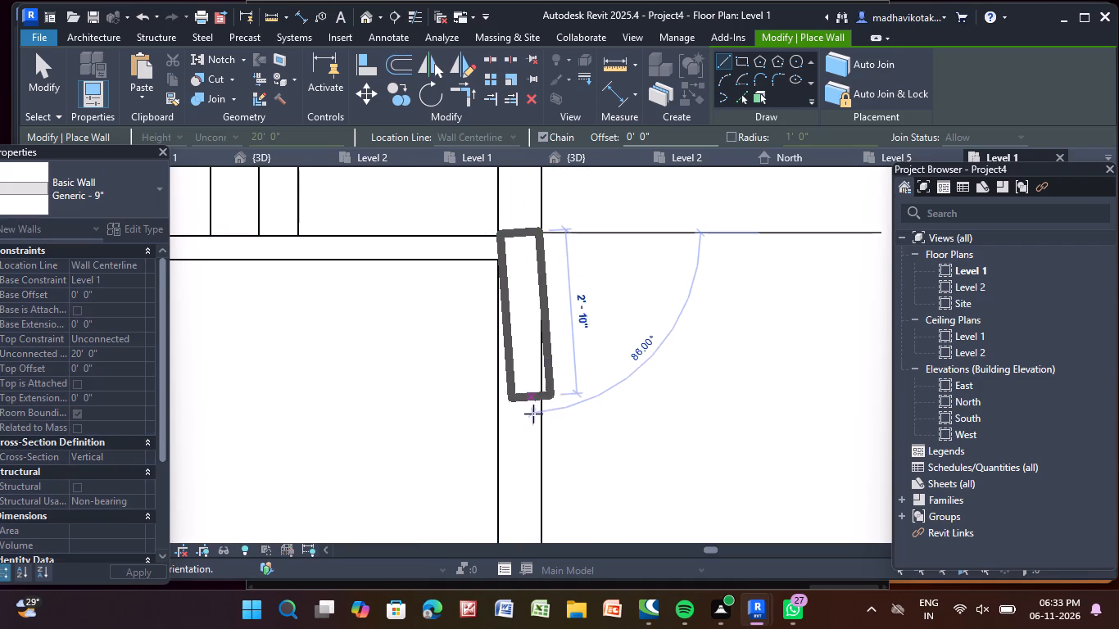
scroll(521, 496, "down", 5)
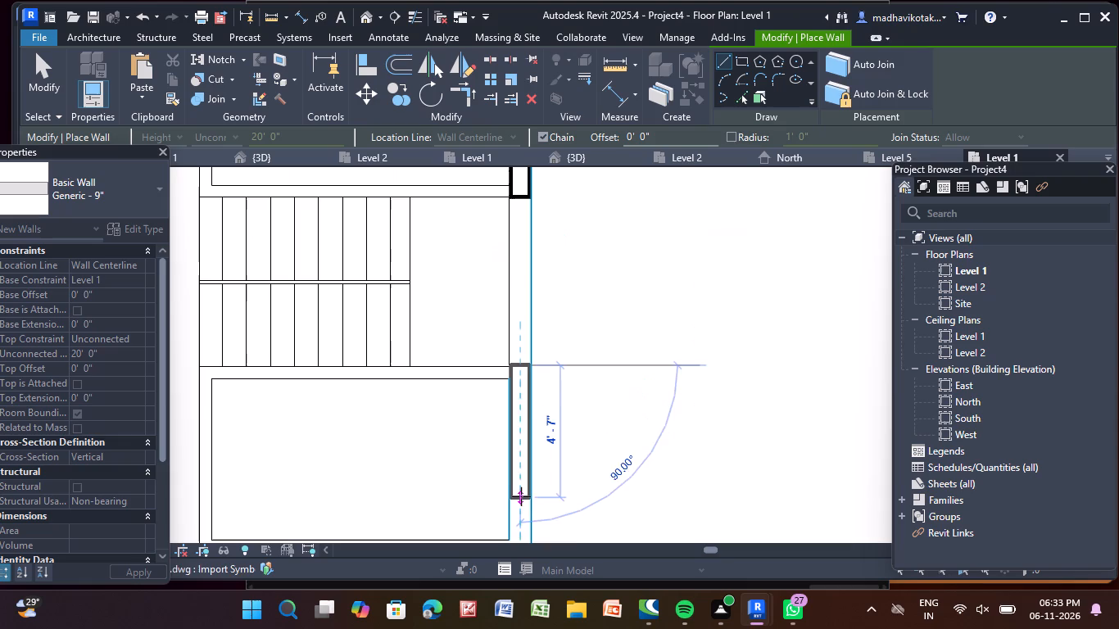
middle_click_drag(482, 450, 458, 400)
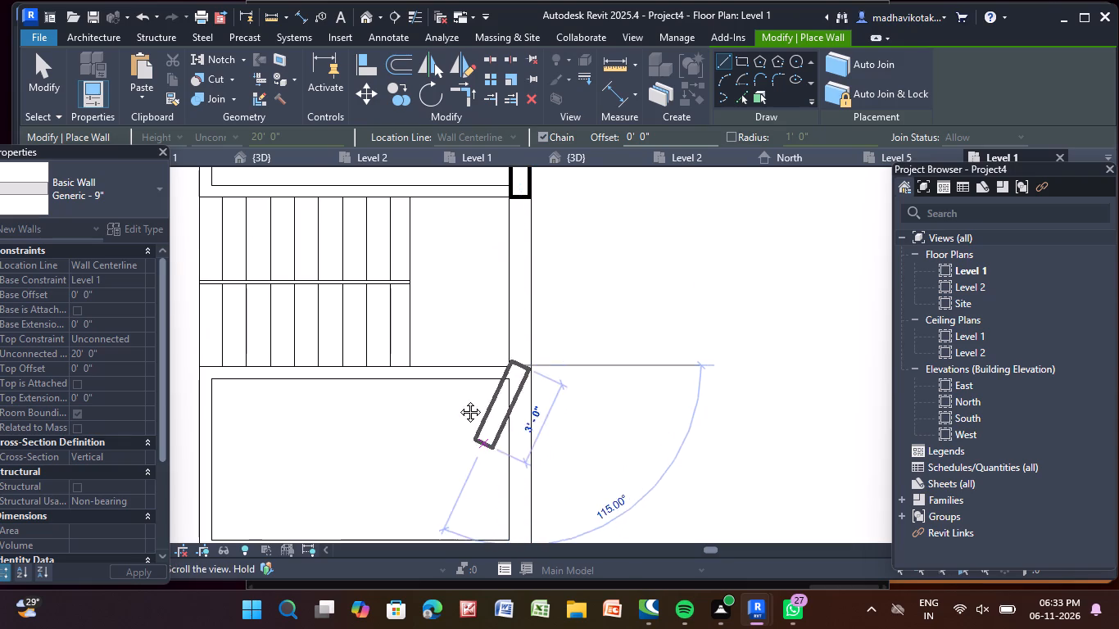
middle_click_drag(458, 400, 393, 177)
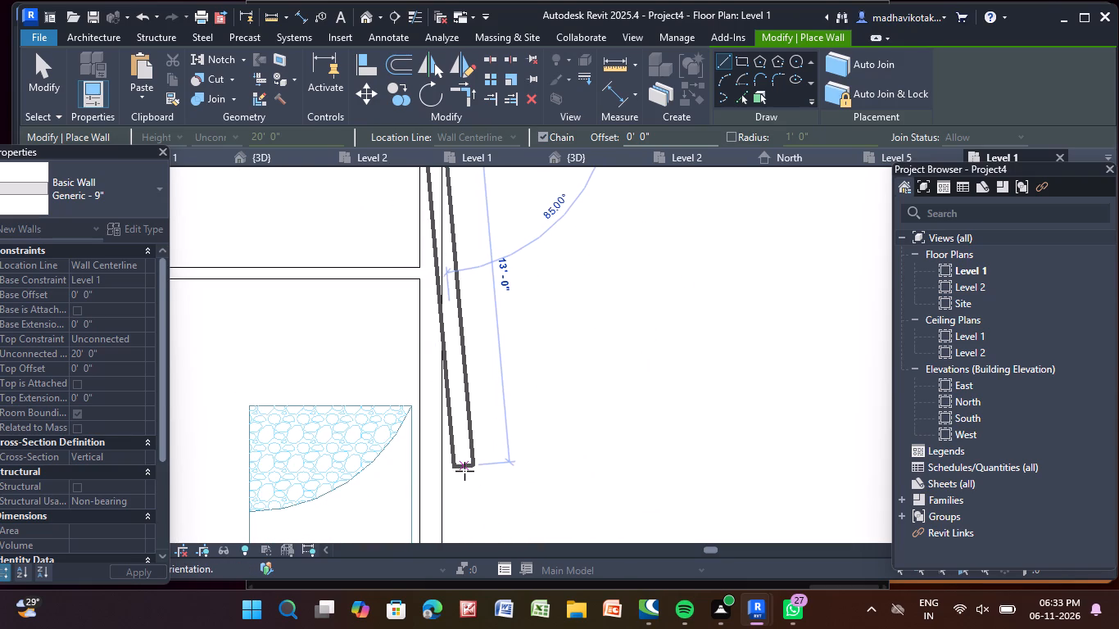
scroll(430, 478, "down", 2)
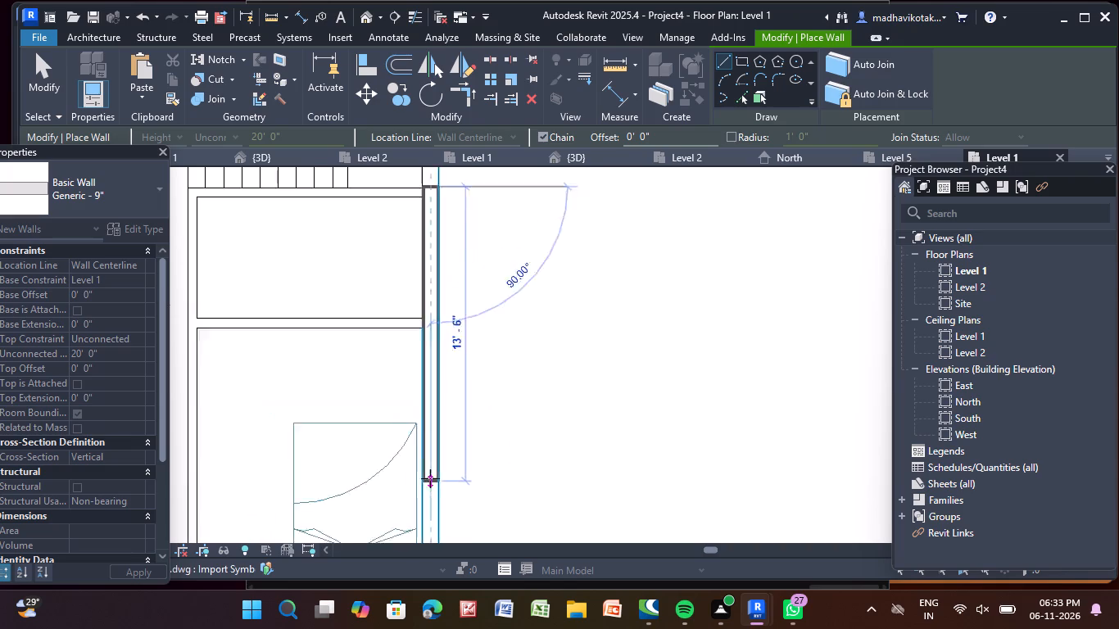
scroll(430, 478, "down", 2)
middle_click_drag(430, 478, 407, 267)
scroll(395, 424, "up", 4)
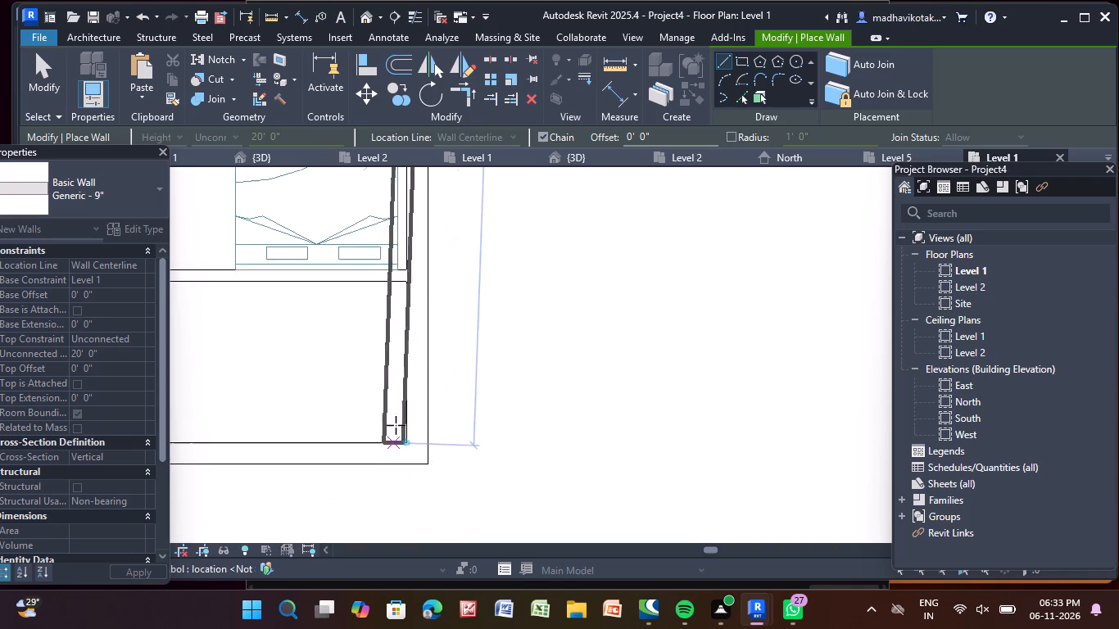
scroll(433, 468, "up", 5)
left_click(401, 464)
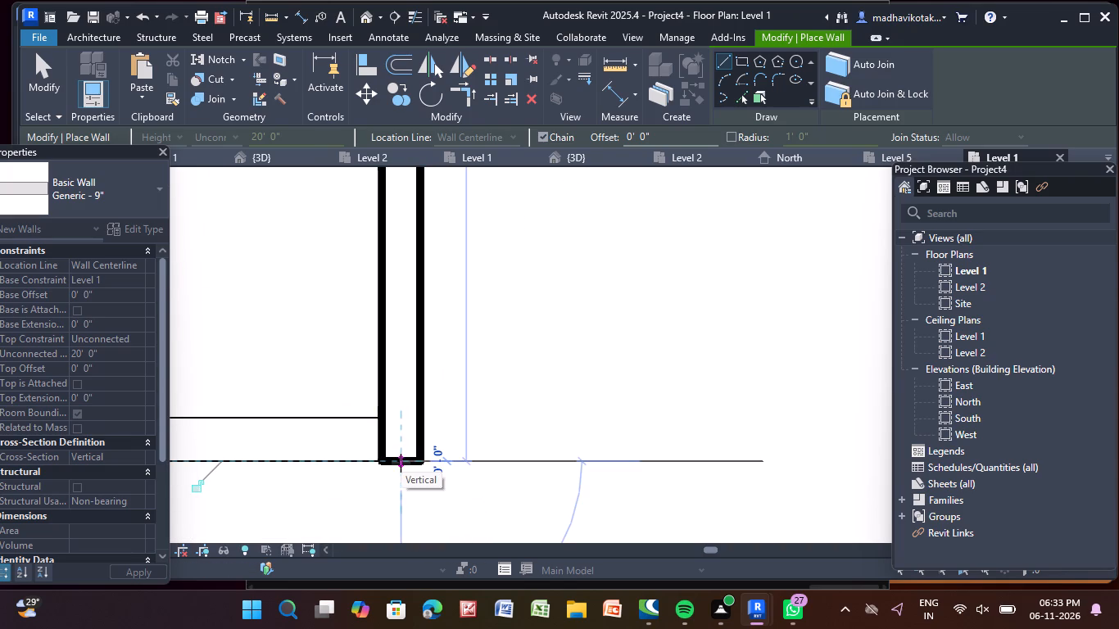
key("Escape")
Draw a Generic - 9" wall along the full west exterior wall, from the north wall's underside to the plan's south outer edge.
scroll(401, 456, "down", 3)
middle_click_drag(401, 455, 911, 441)
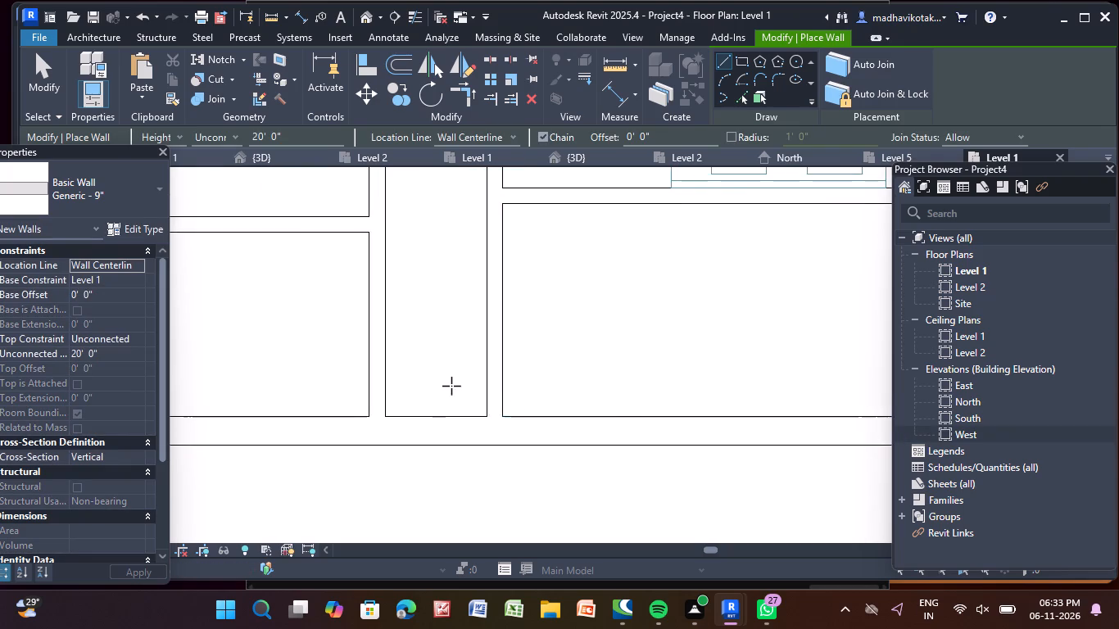
scroll(449, 386, "down", 13)
middle_click_drag(448, 372, 527, 521)
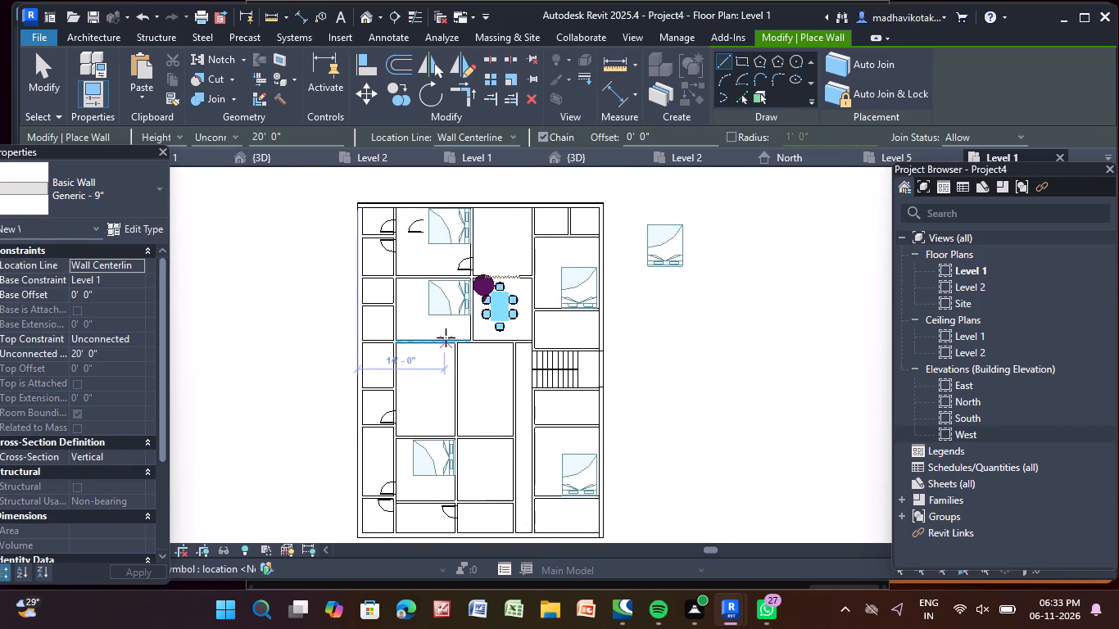
middle_click_drag(444, 337, 449, 440)
scroll(220, 264, "up", 2)
scroll(442, 364, "up", 8)
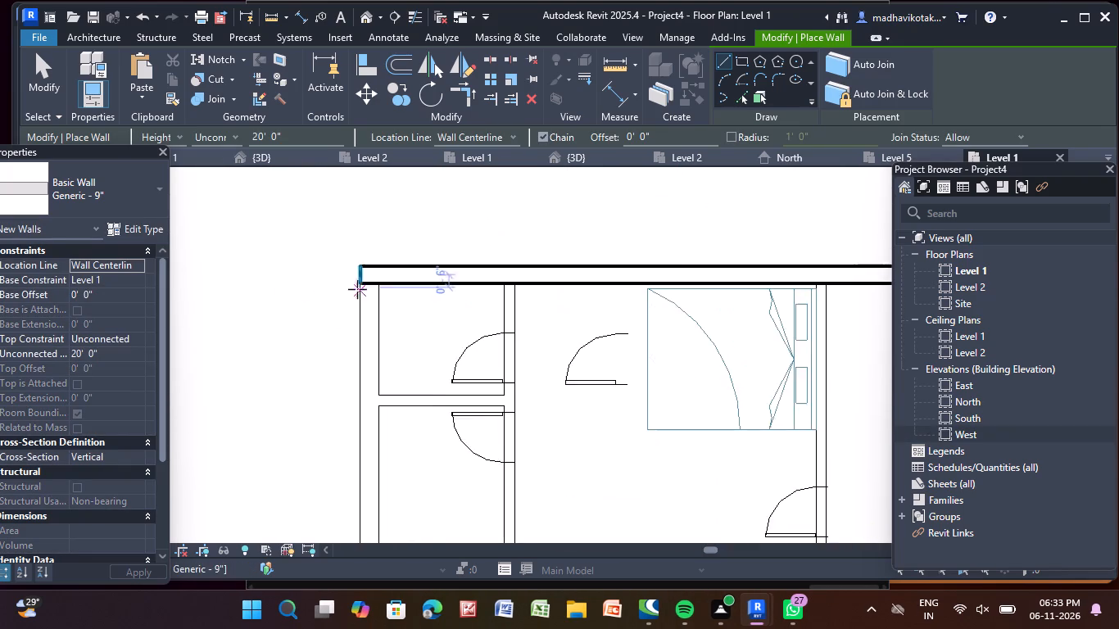
scroll(357, 287, "up", 5)
left_click(379, 286)
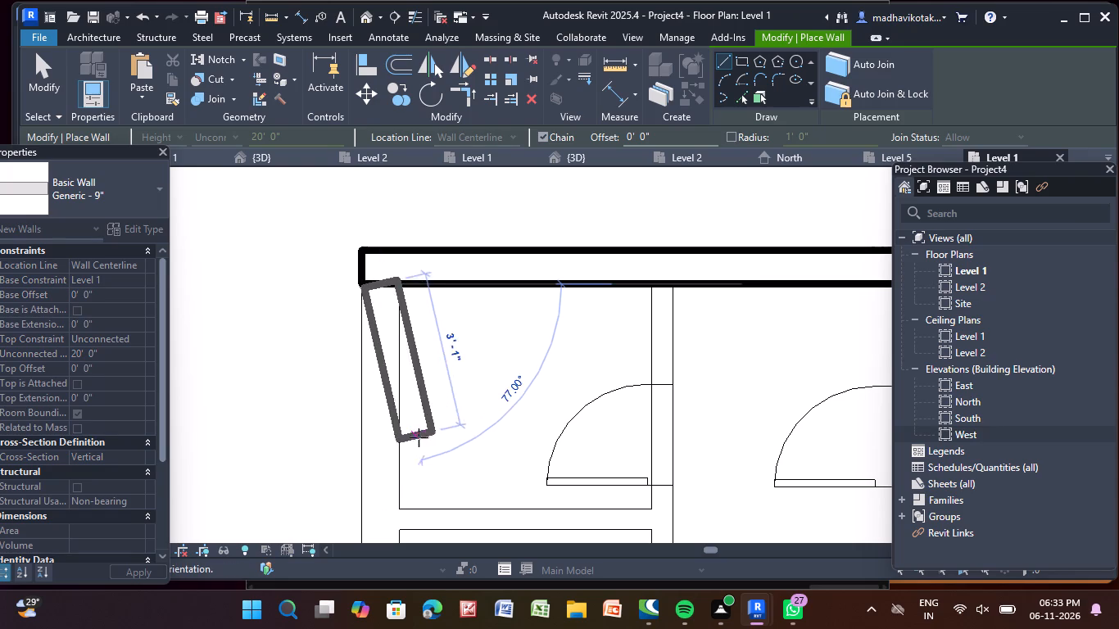
scroll(401, 450, "down", 3)
middle_click_drag(396, 458, 297, 0)
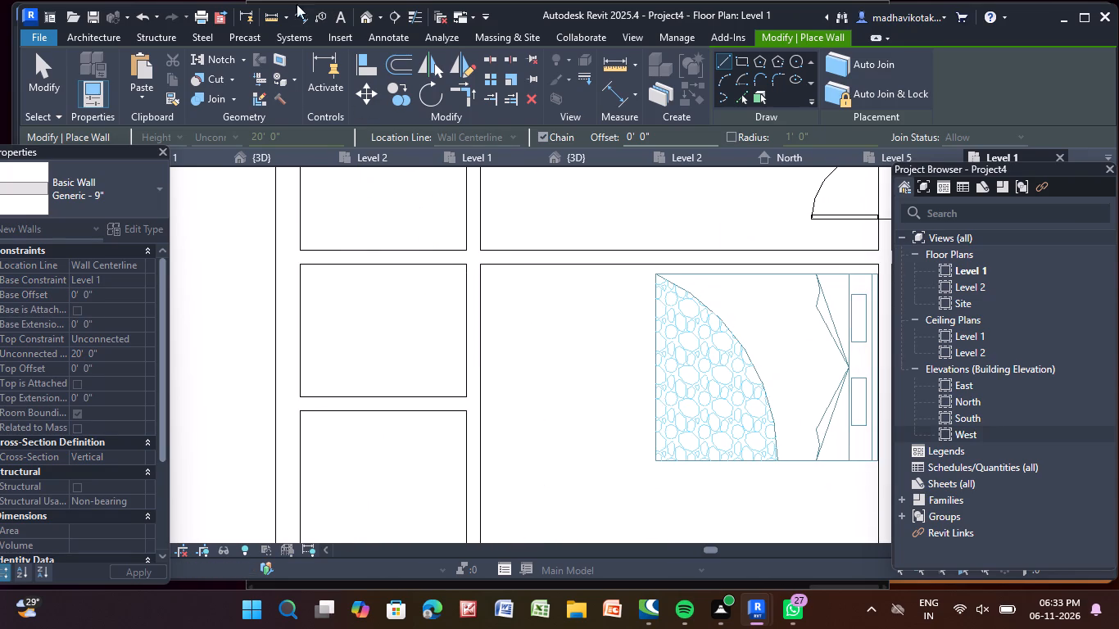
scroll(304, 483, "down", 4)
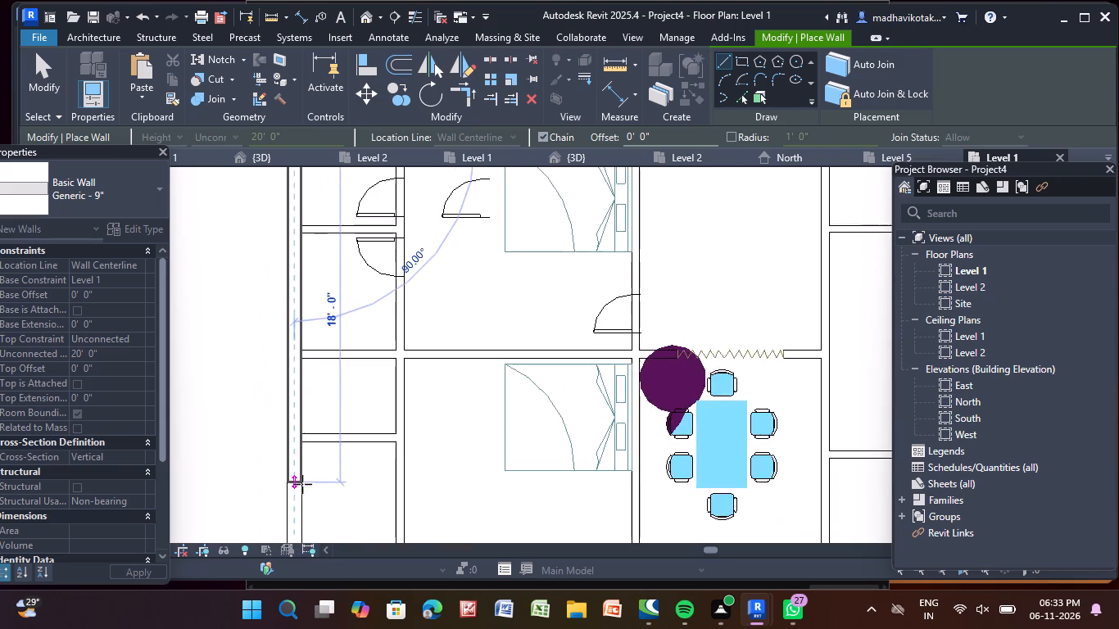
middle_click_drag(302, 483, 338, 1)
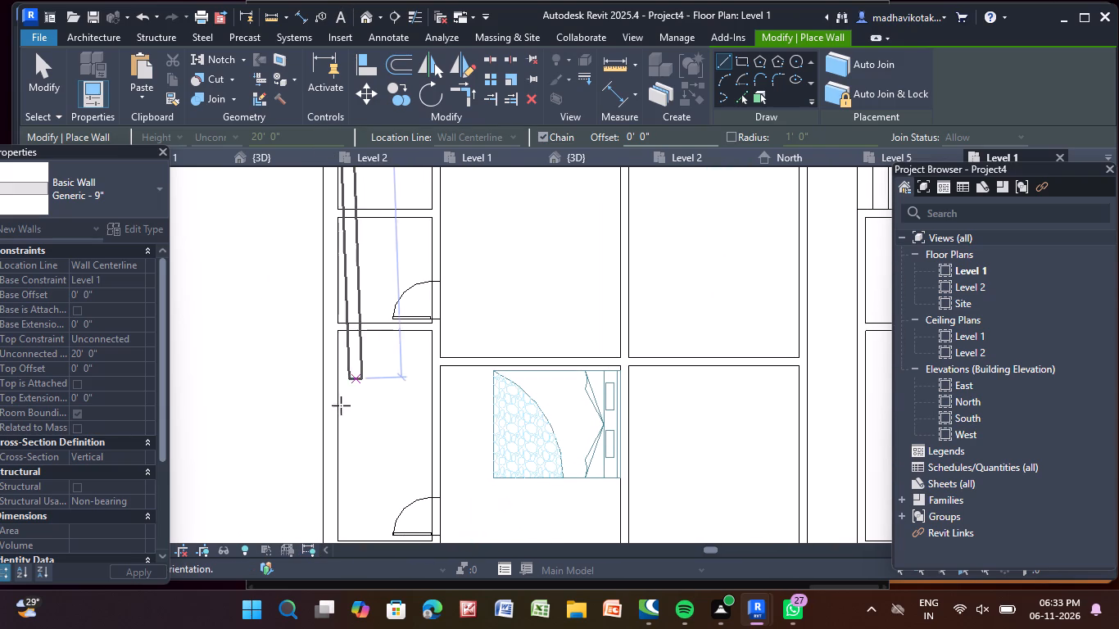
middle_click_drag(328, 521, 299, 378)
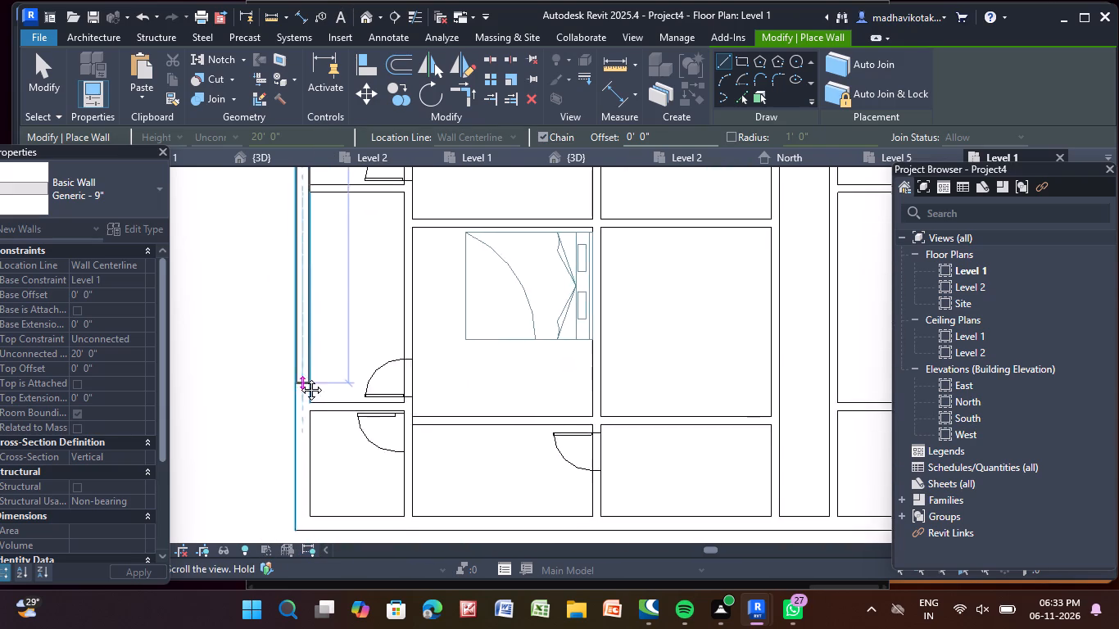
middle_click_drag(299, 378, 268, 234)
scroll(269, 392, "up", 8)
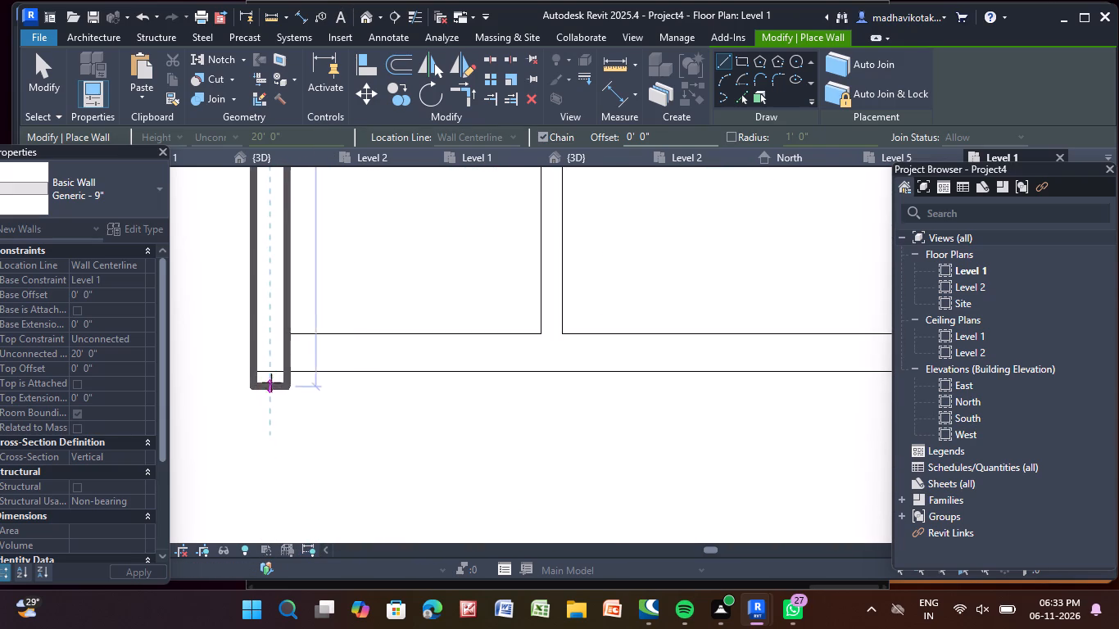
scroll(273, 379, "up", 4)
left_click(270, 364)
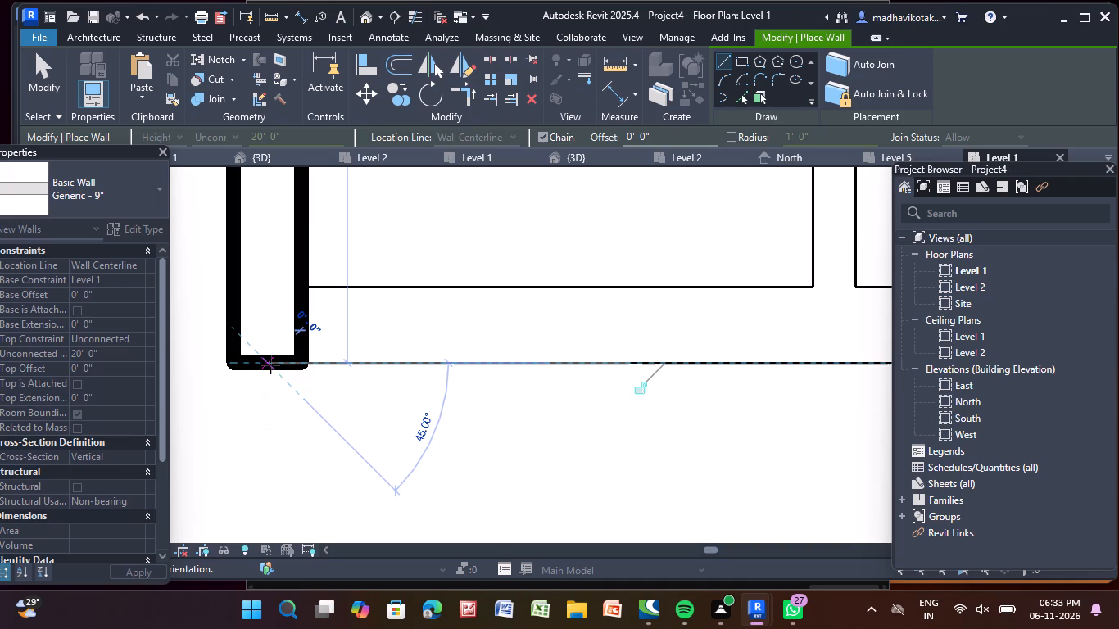
key("Escape")
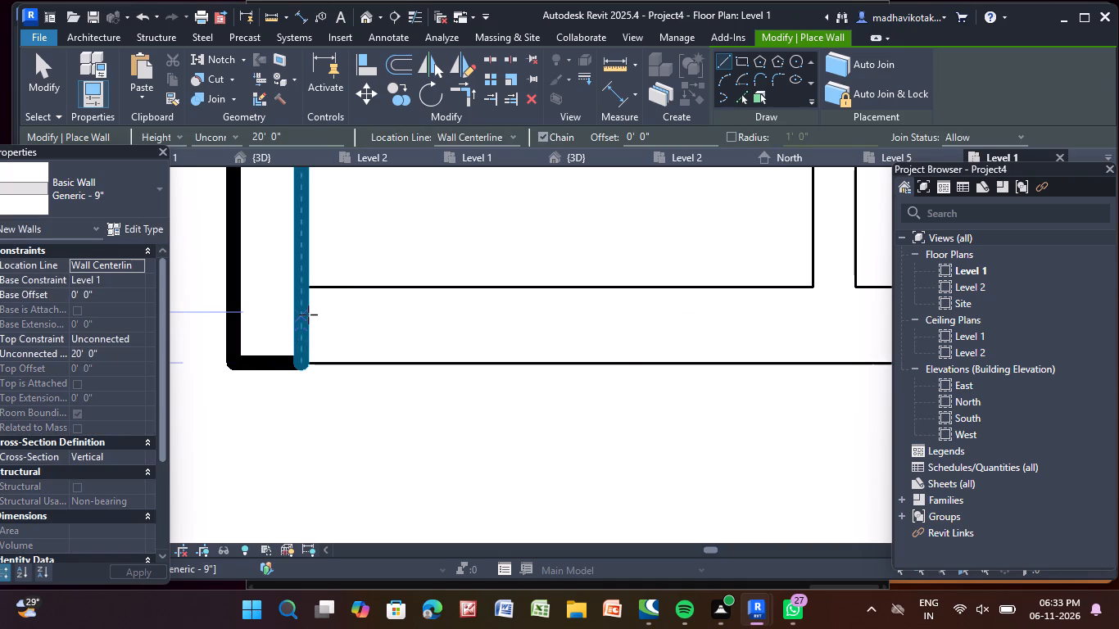
Draw a Generic - 9" wall along the south exterior wall, from the west wall's inner face to the east wall.
left_click(300, 324)
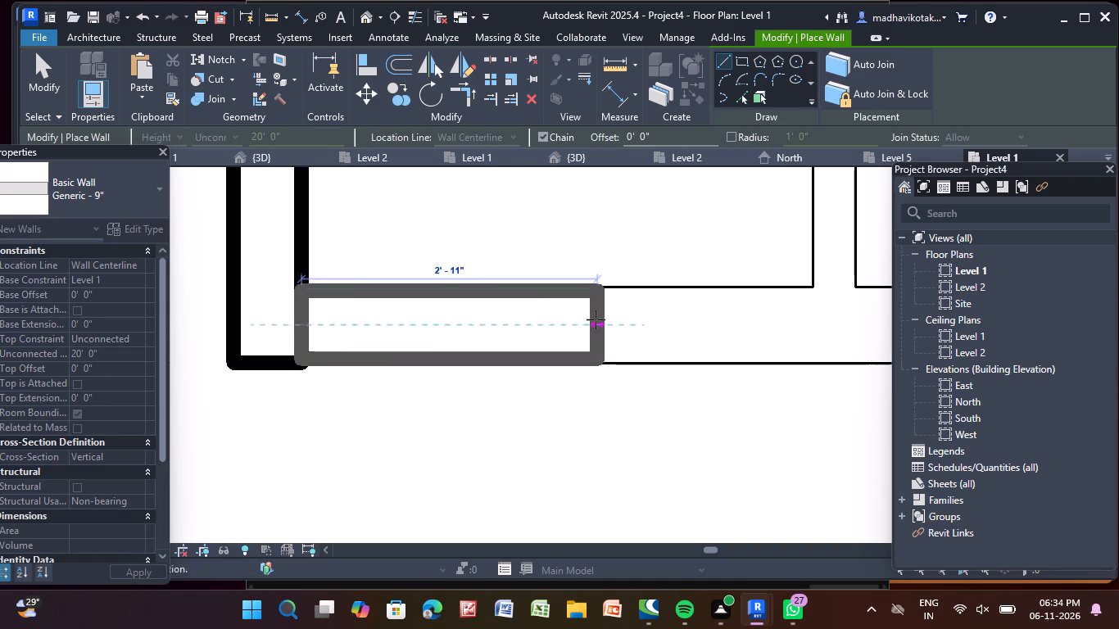
scroll(686, 314, "down", 4)
middle_click_drag(347, 396, 0, 402)
scroll(818, 274, "down", 4)
middle_click_drag(817, 333, 816, 331)
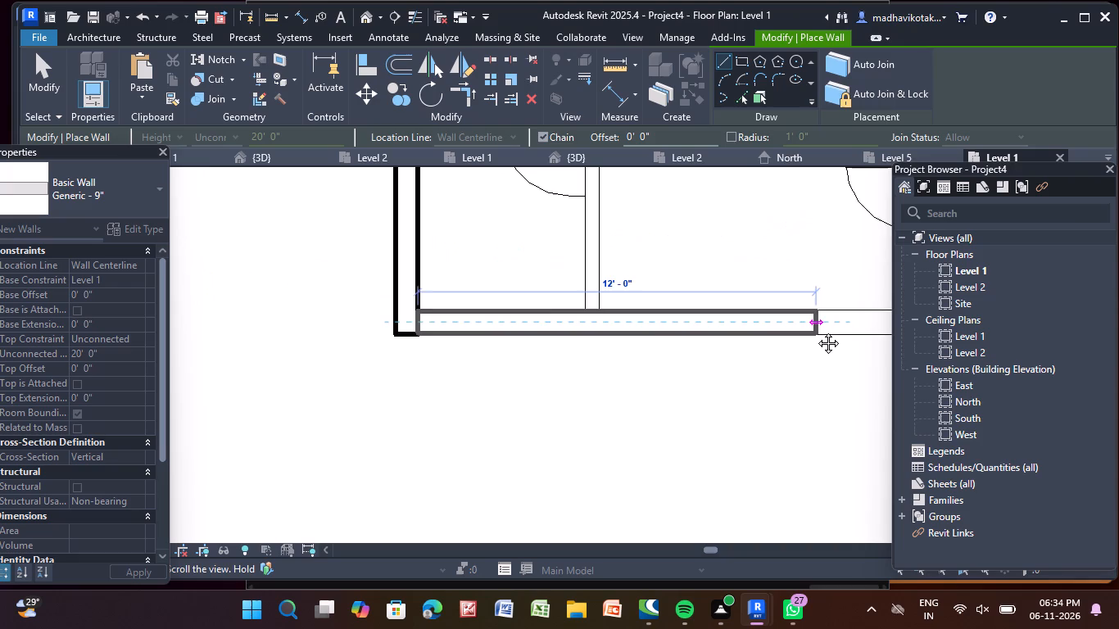
middle_click_drag(816, 331, 246, 379)
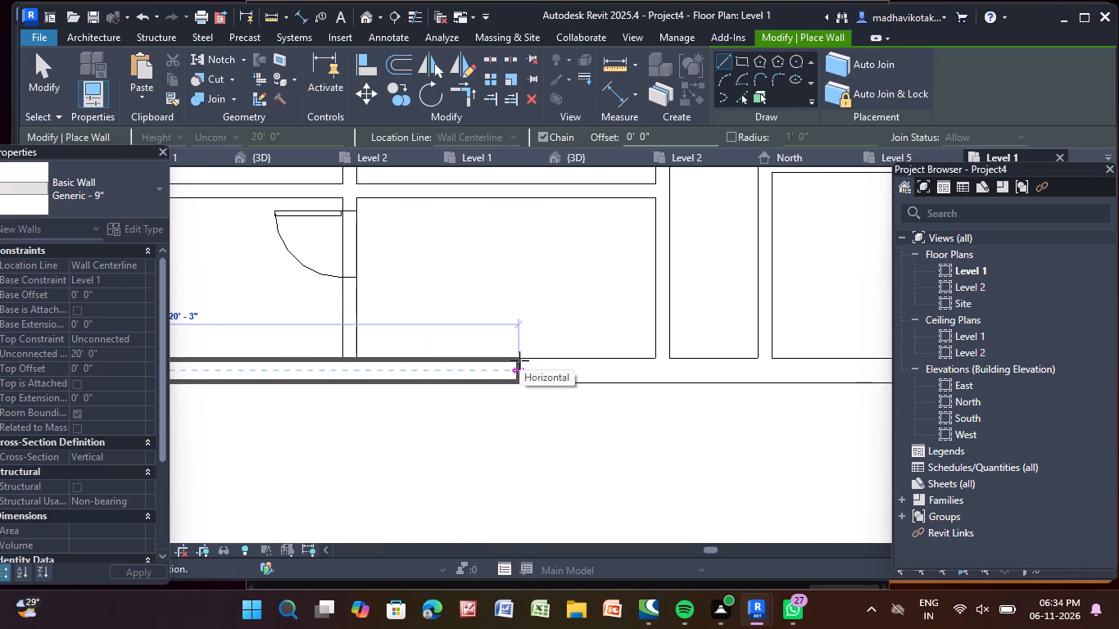
scroll(519, 360, "down", 2)
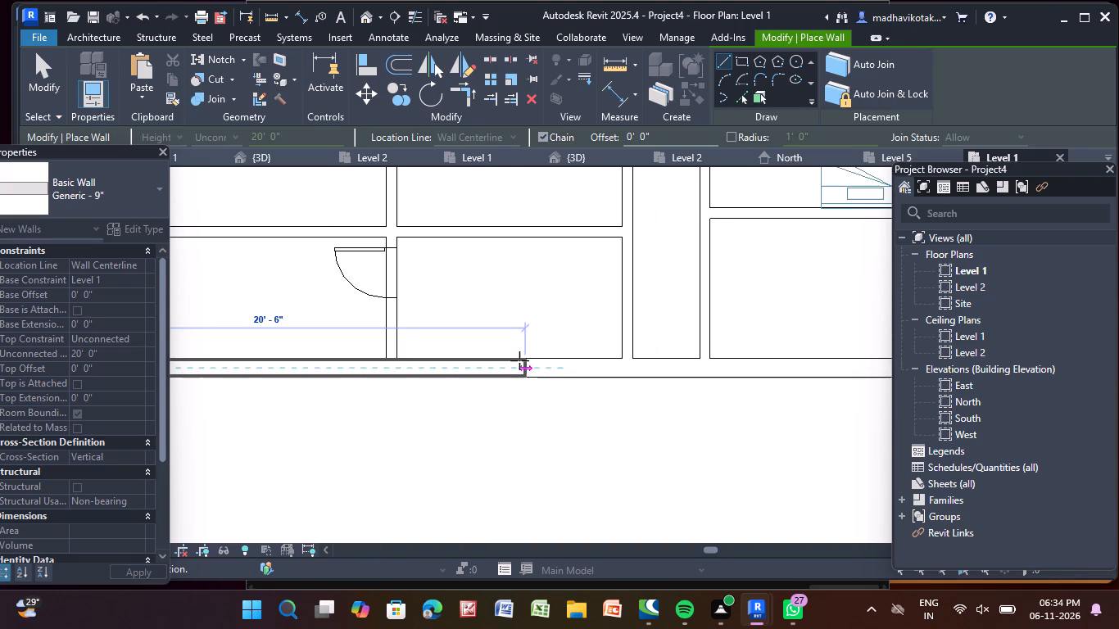
middle_click_drag(519, 360, 310, 424)
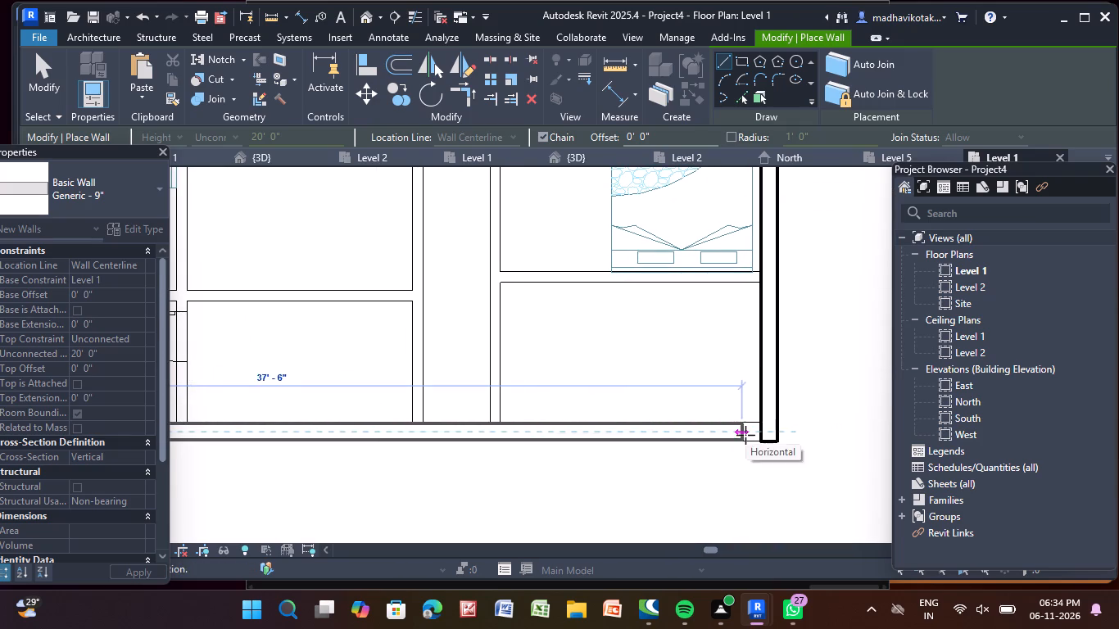
left_click(758, 430)
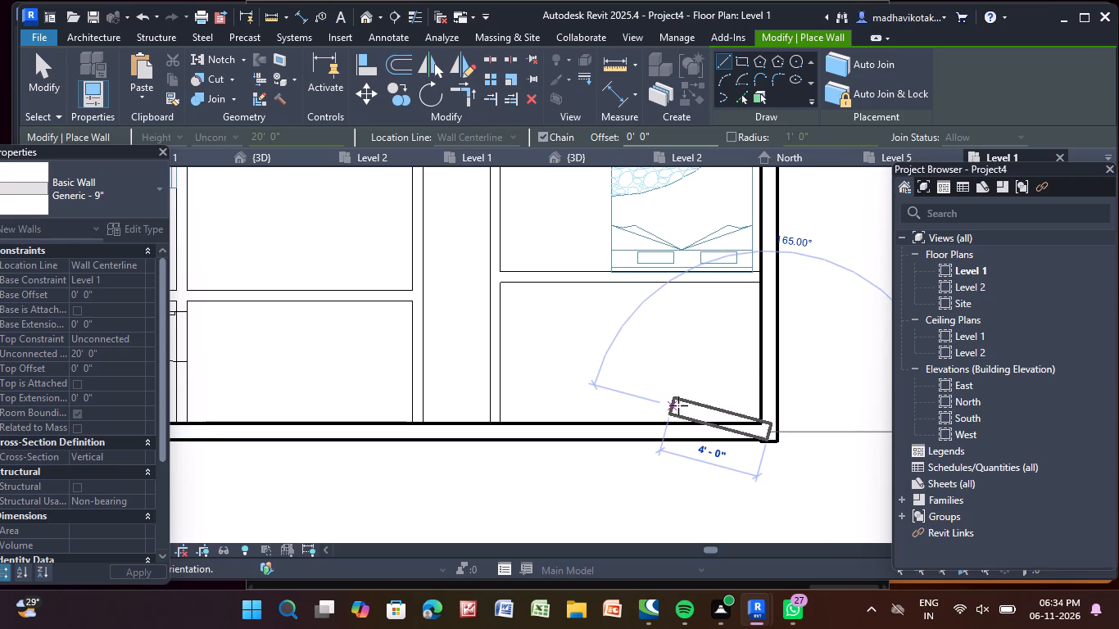
key("Escape")
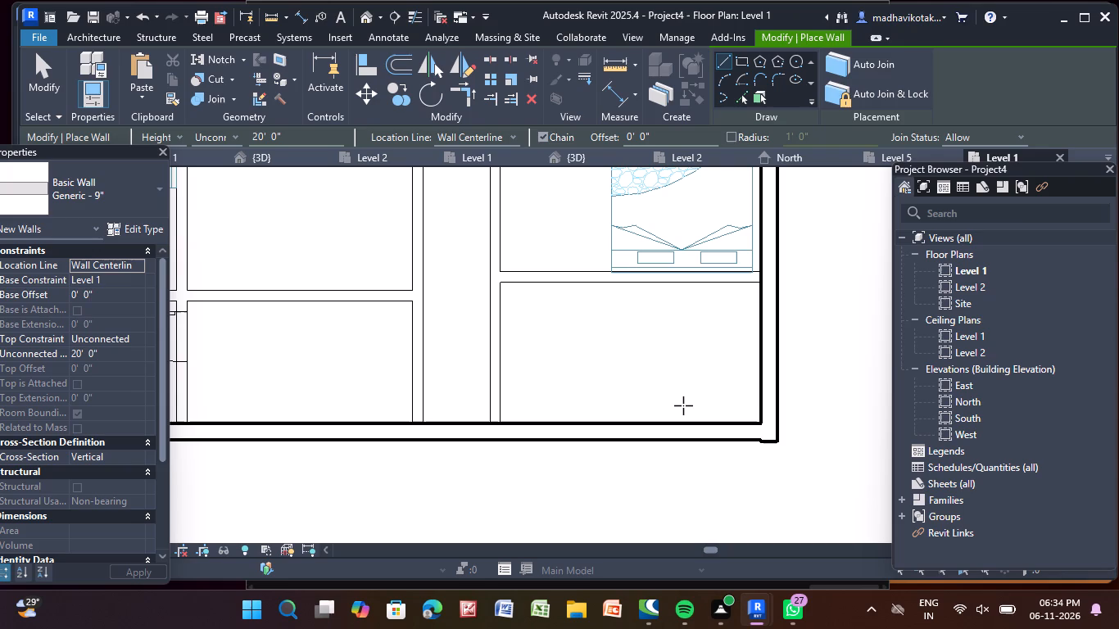
Delete the Generic - 9" wall on the east exterior between the staircase and the plan's south edge.
key("Escape")
key("Escape")
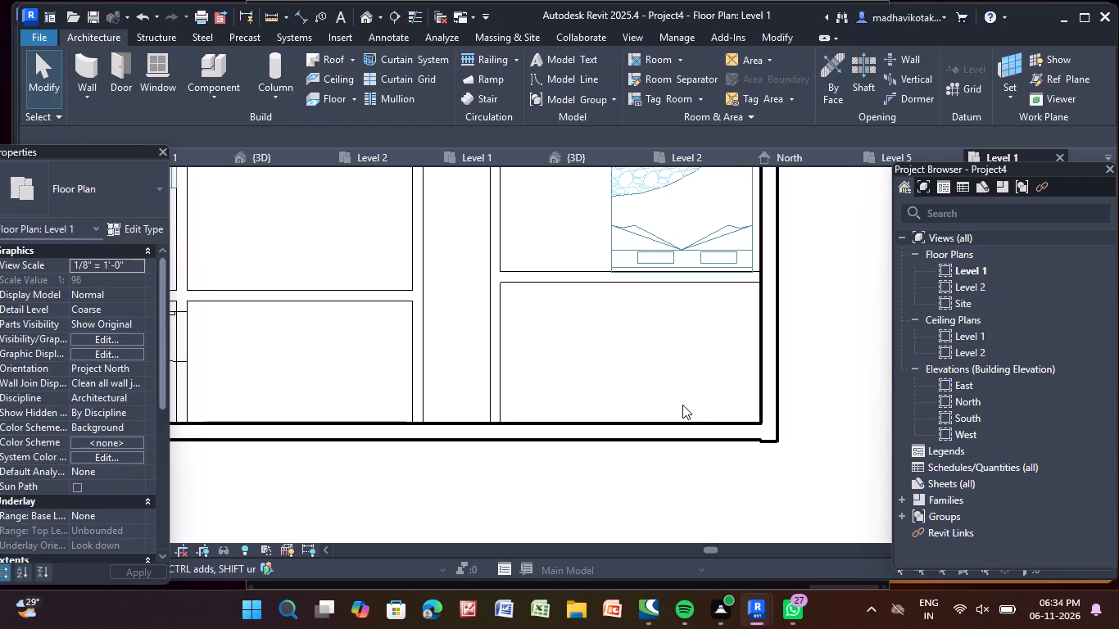
left_click(774, 418)
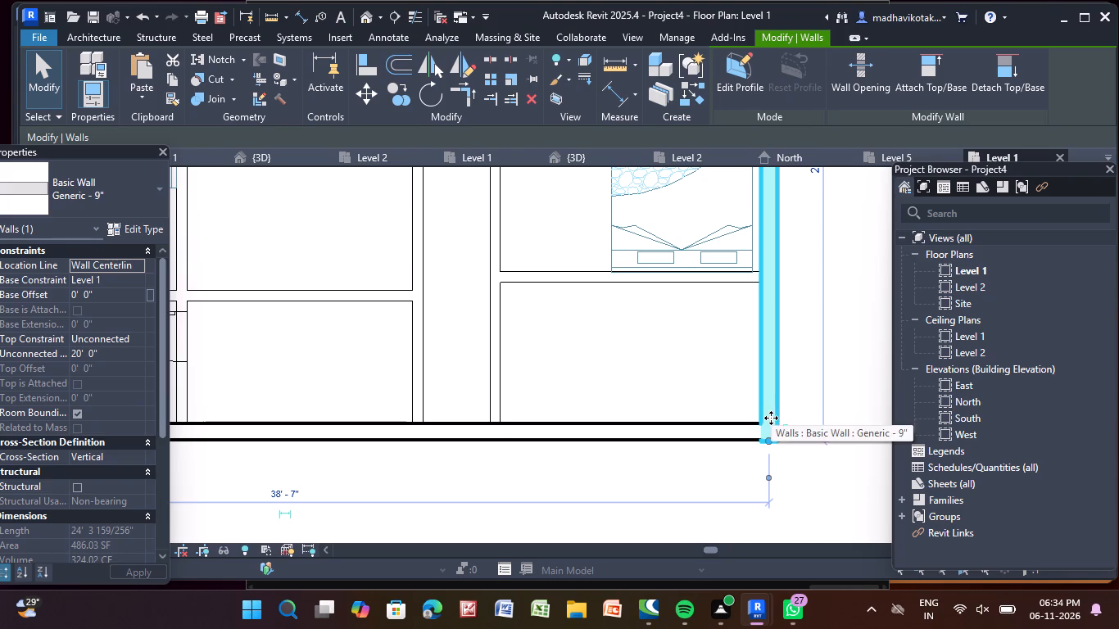
key("Delete")
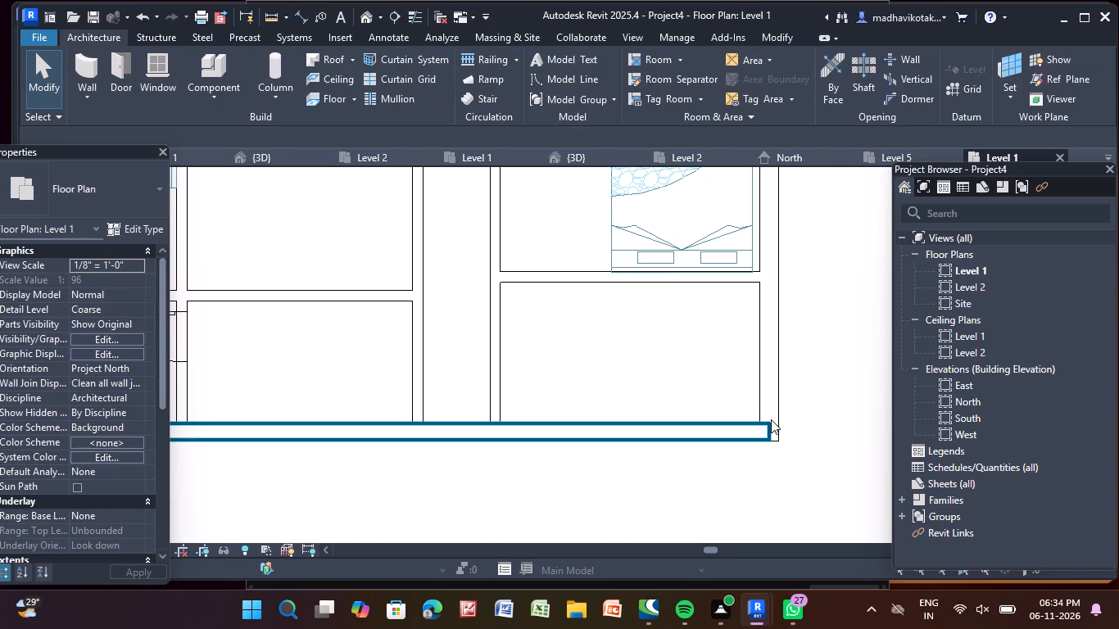
Draw a Generic - 9" wall along the east exterior, from the south wall's east end up to the staircase's south edge.
scroll(766, 447, "down", 9)
middle_click_drag(768, 427, 682, 595)
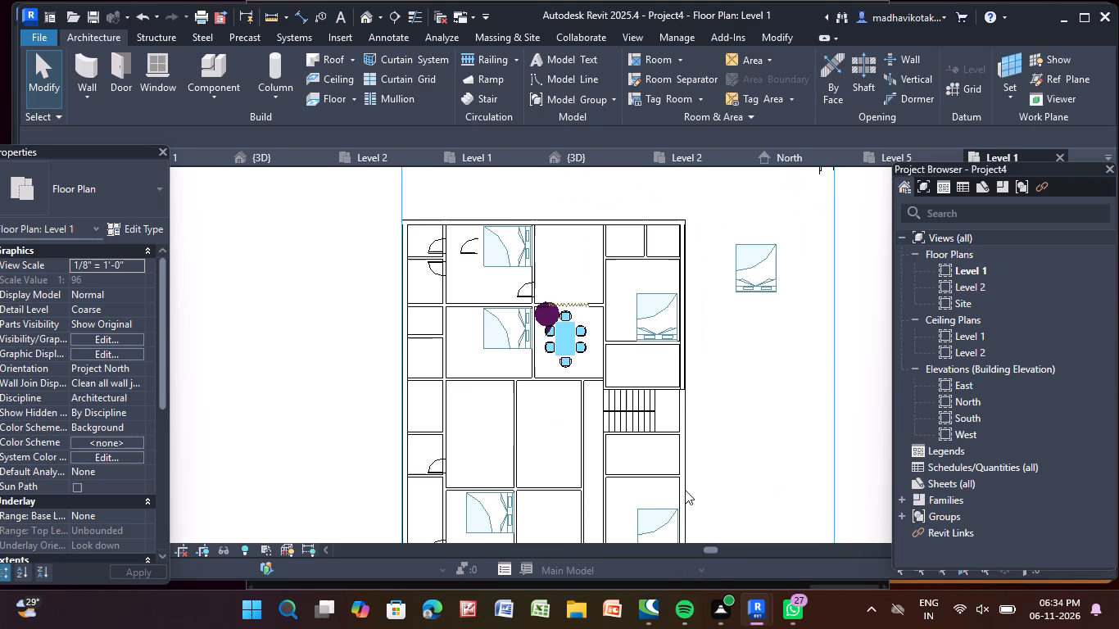
scroll(699, 414, "up", 1)
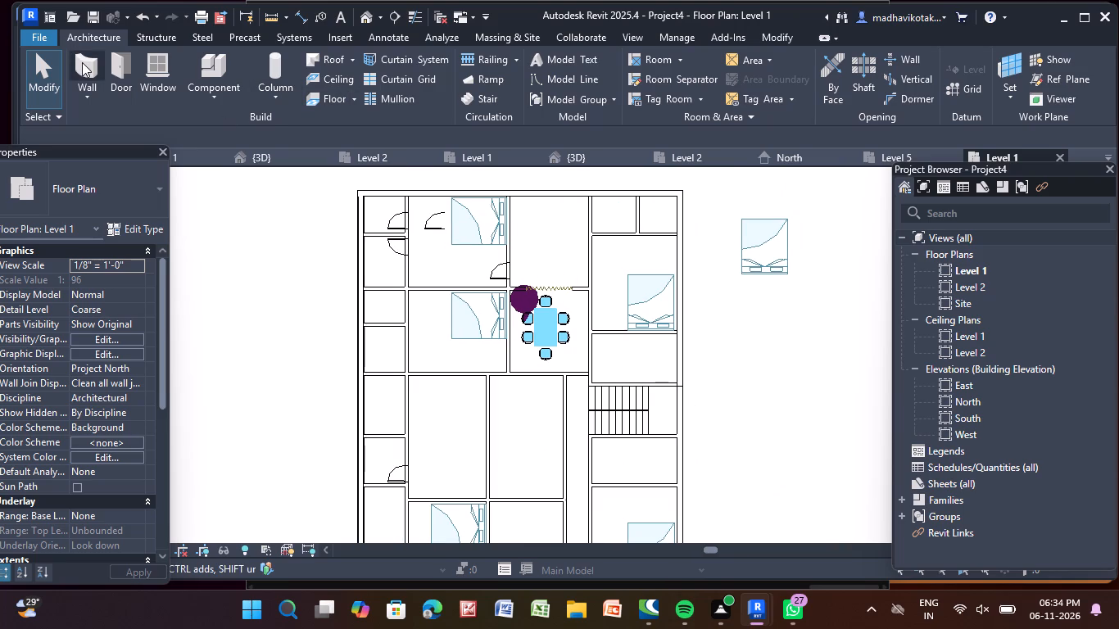
left_click(82, 62)
middle_click_drag(779, 492, 707, 220)
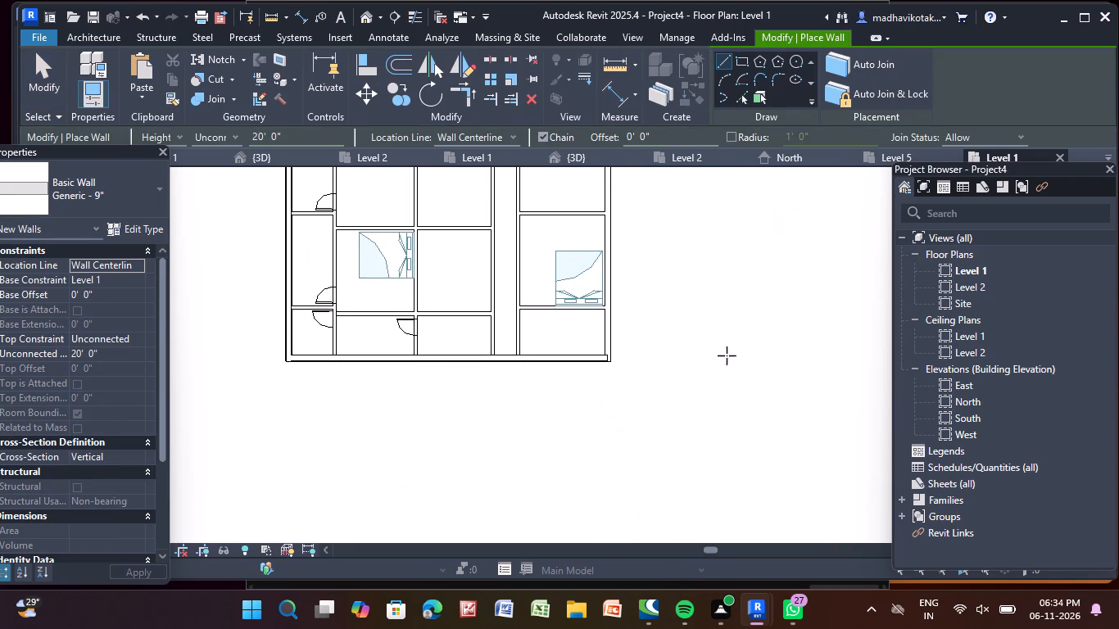
scroll(705, 436, "up", 3)
scroll(567, 292, "up", 14)
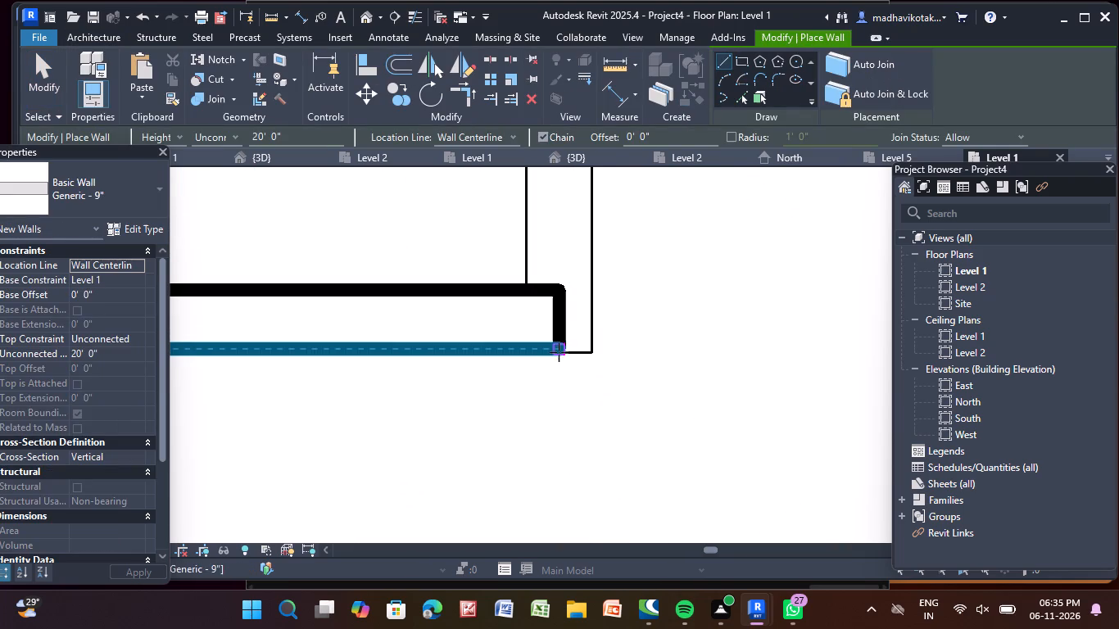
left_click(560, 351)
scroll(555, 201, "down", 3)
middle_click_drag(555, 201, 555, 424)
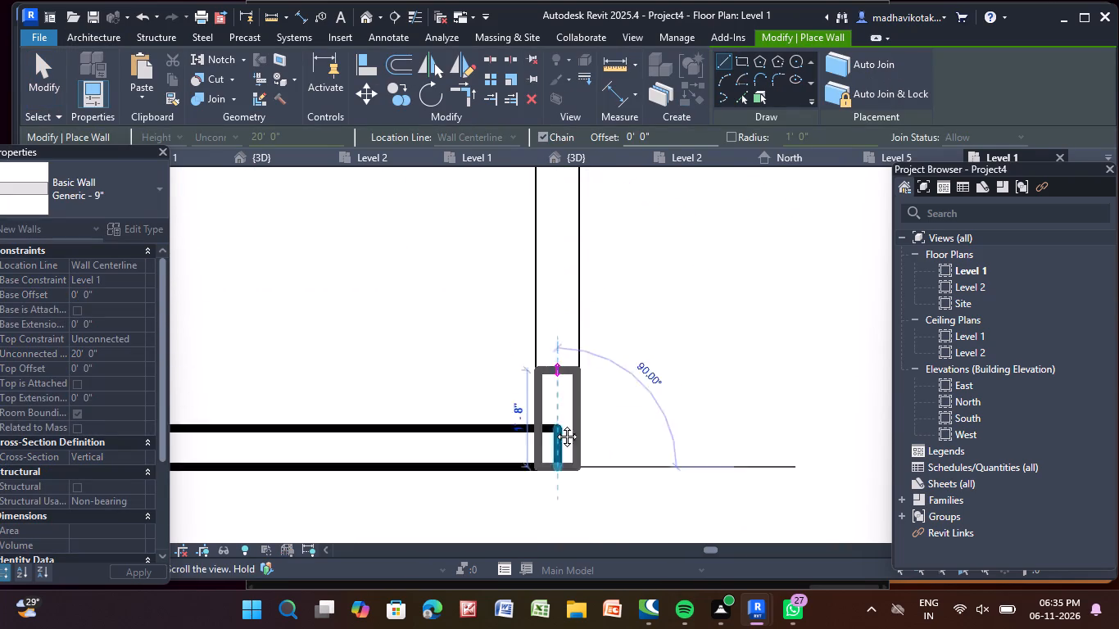
middle_click_drag(555, 424, 556, 628)
scroll(552, 226, "down", 3)
middle_click_drag(552, 226, 554, 530)
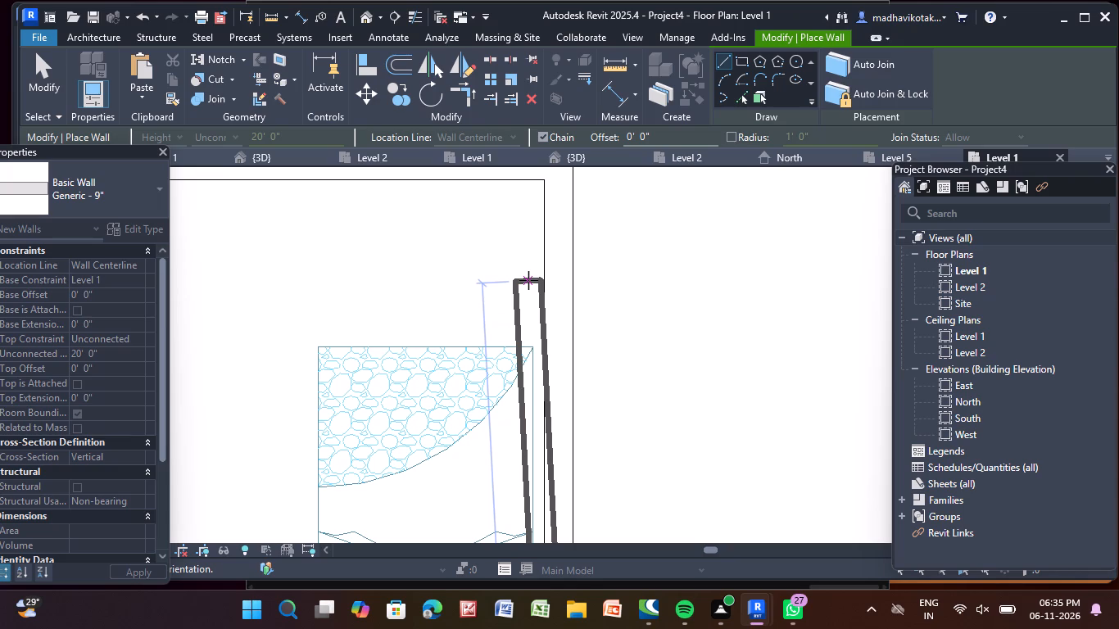
middle_click_drag(528, 280, 572, 454)
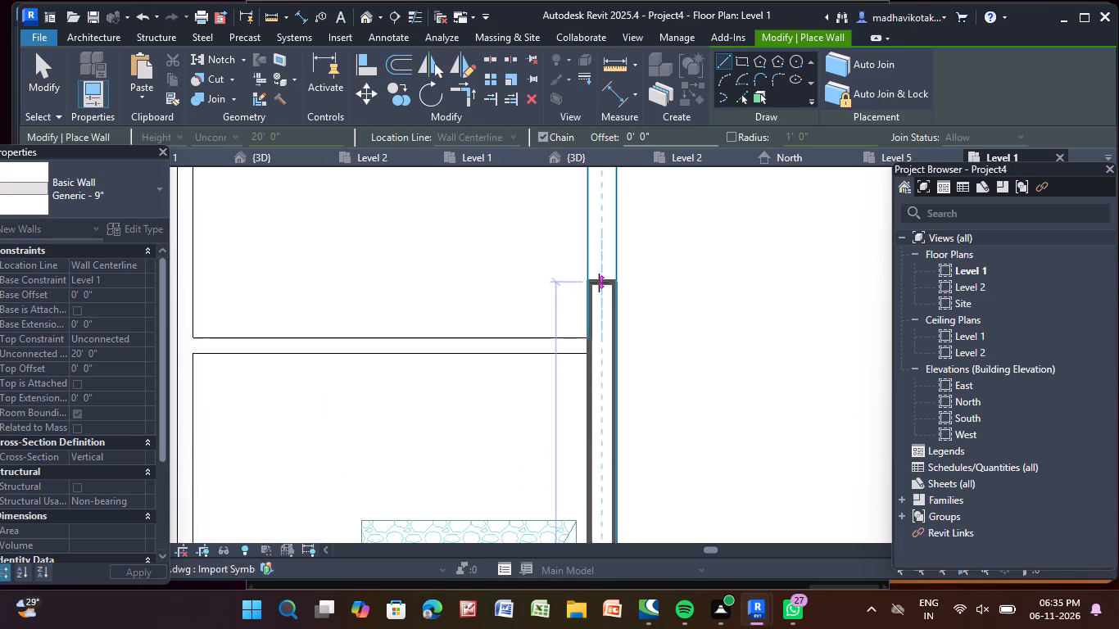
scroll(599, 283, "down", 3)
middle_click_drag(599, 283, 600, 505)
scroll(605, 394, "up", 3)
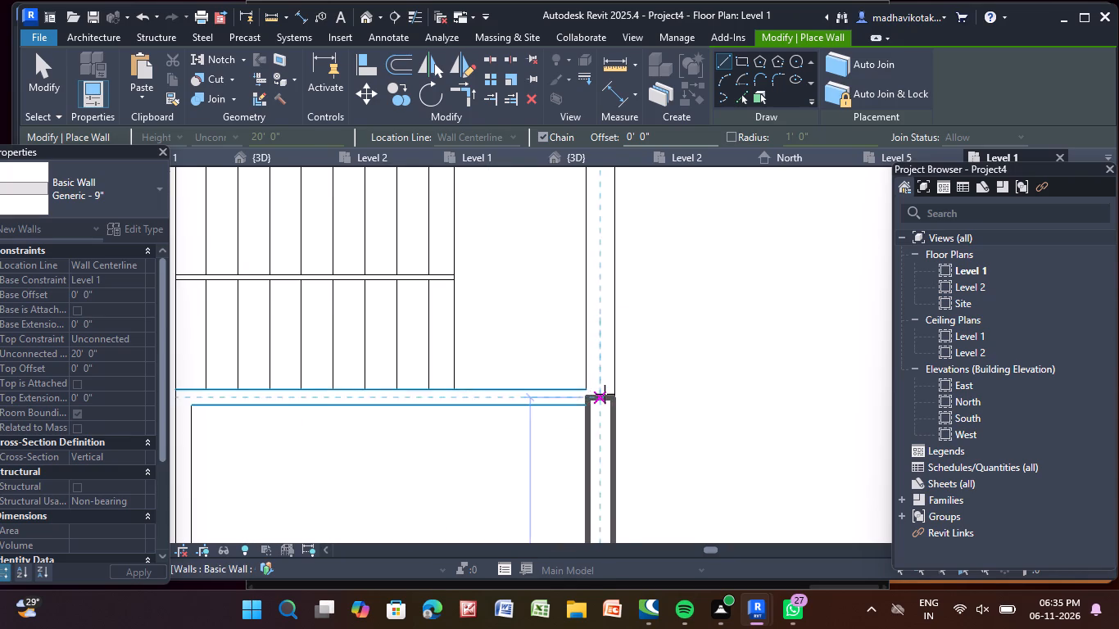
left_click(607, 383)
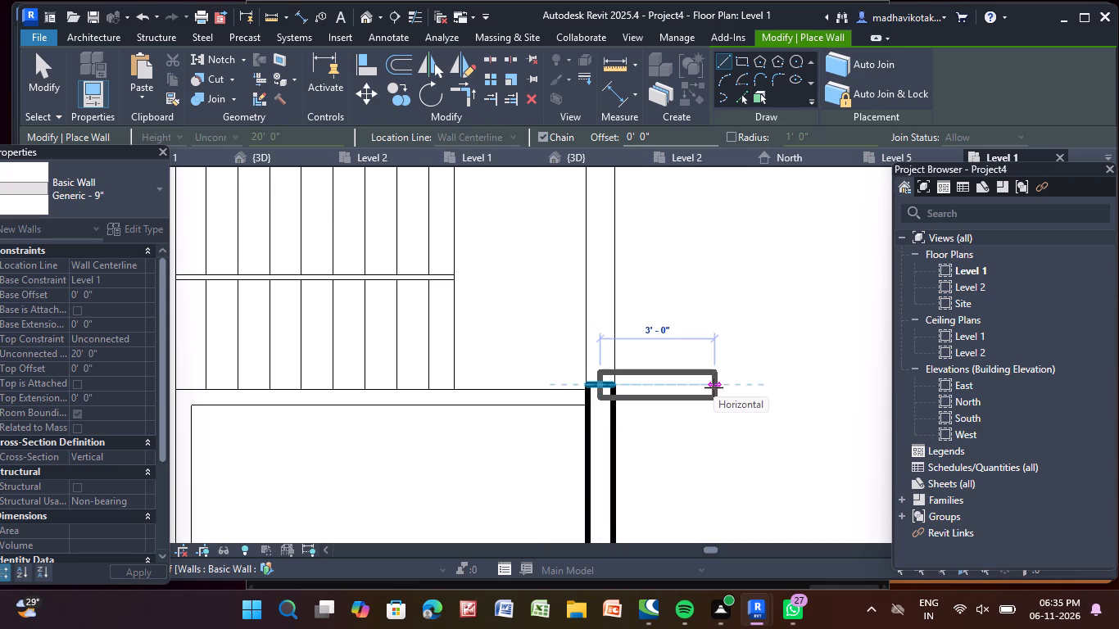
key("Escape")
key("Escape")
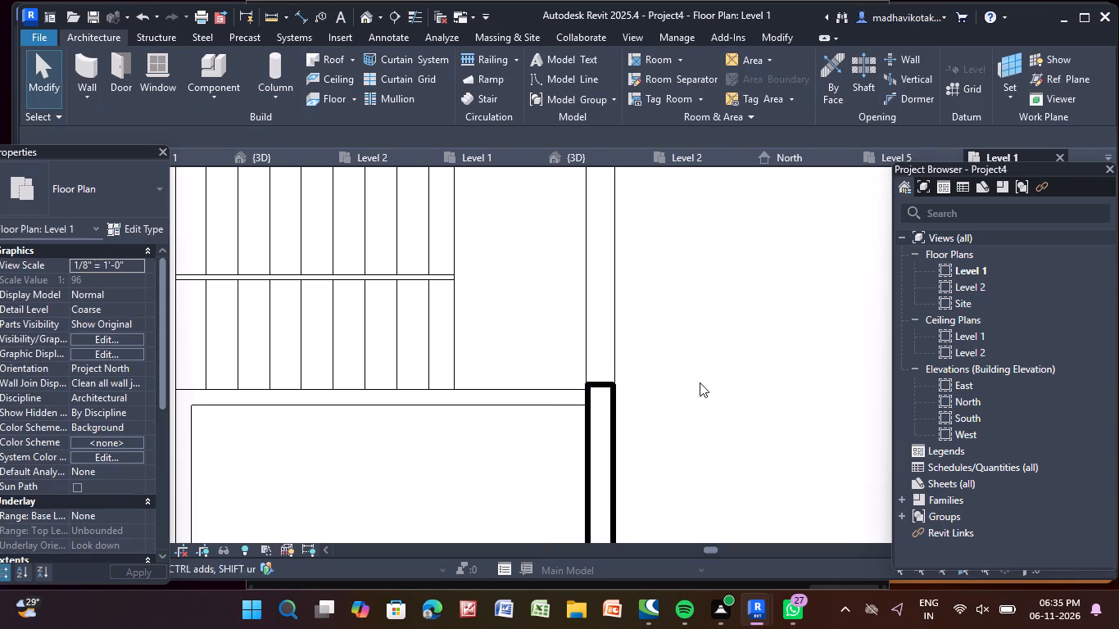
key("Escape")
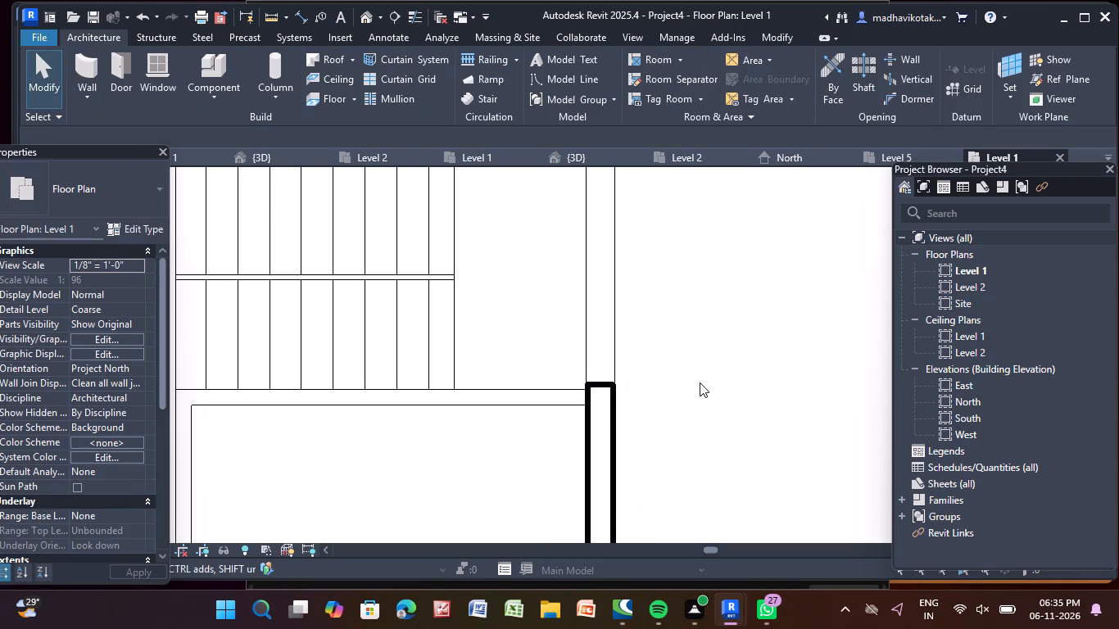
Delete the Generic - 9" wall along the north exterior of the plan.
scroll(700, 382, "down", 11)
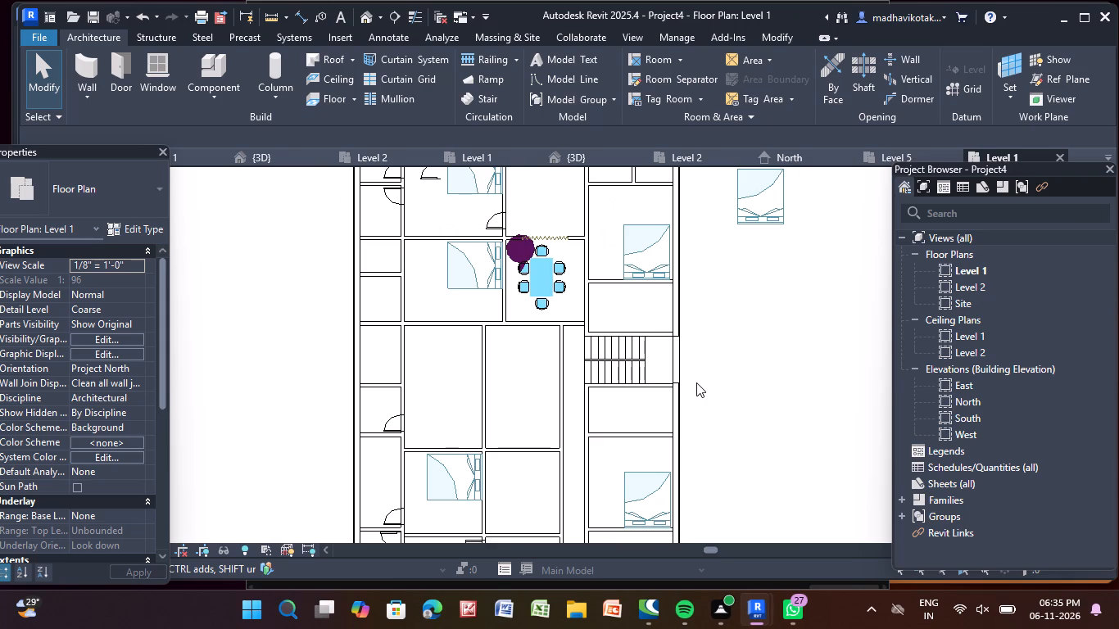
scroll(696, 382, "down", 2)
middle_click_drag(466, 266, 446, 482)
scroll(429, 435, "up", 13)
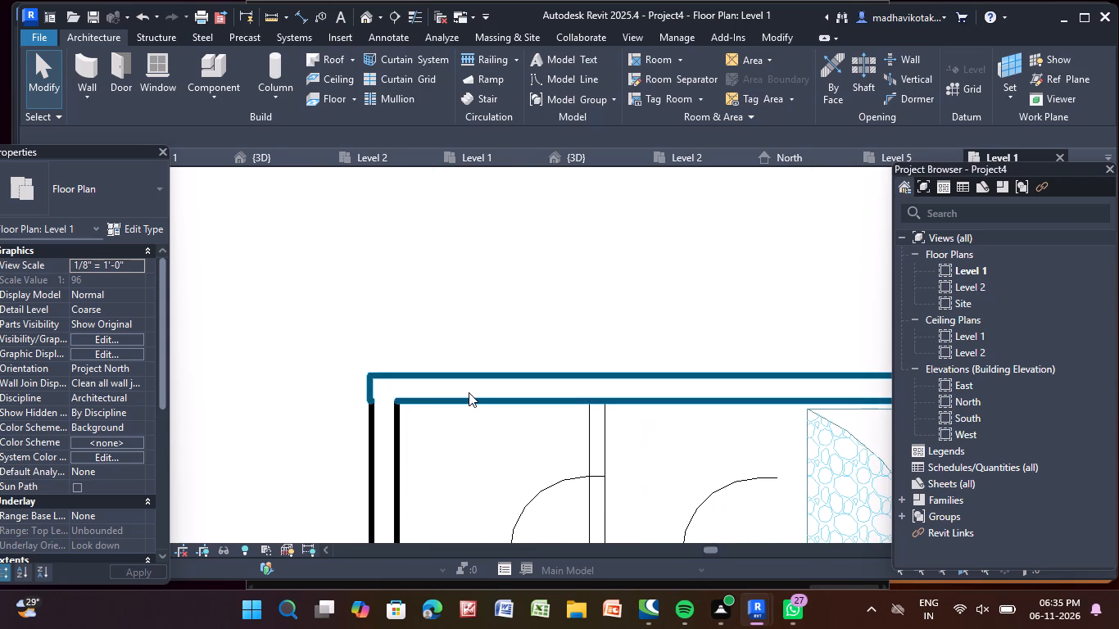
left_click(469, 392)
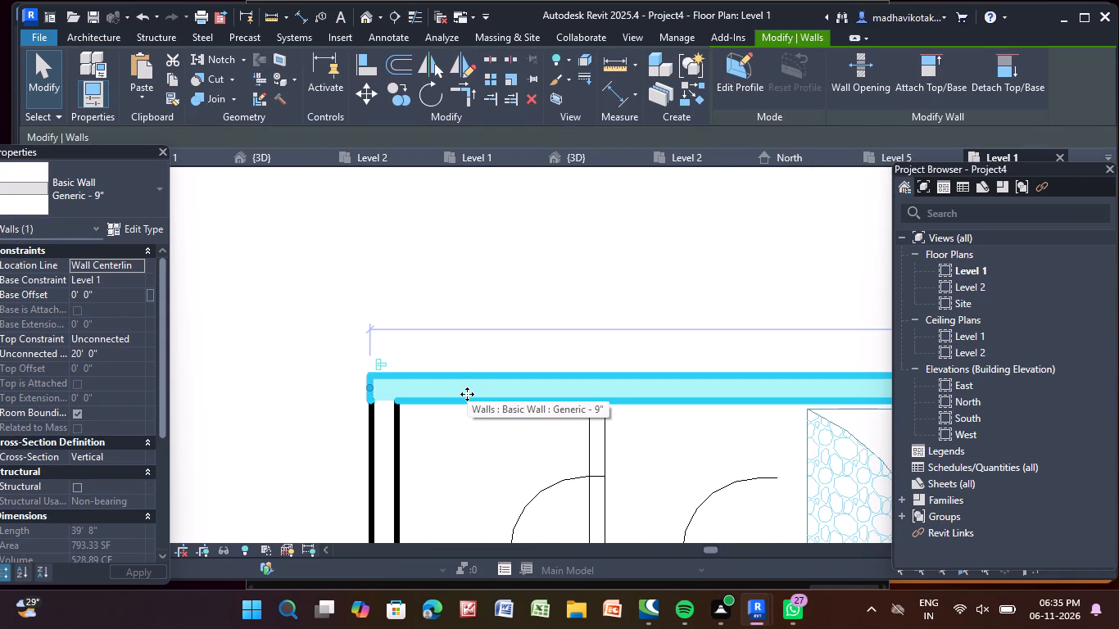
key("Delete")
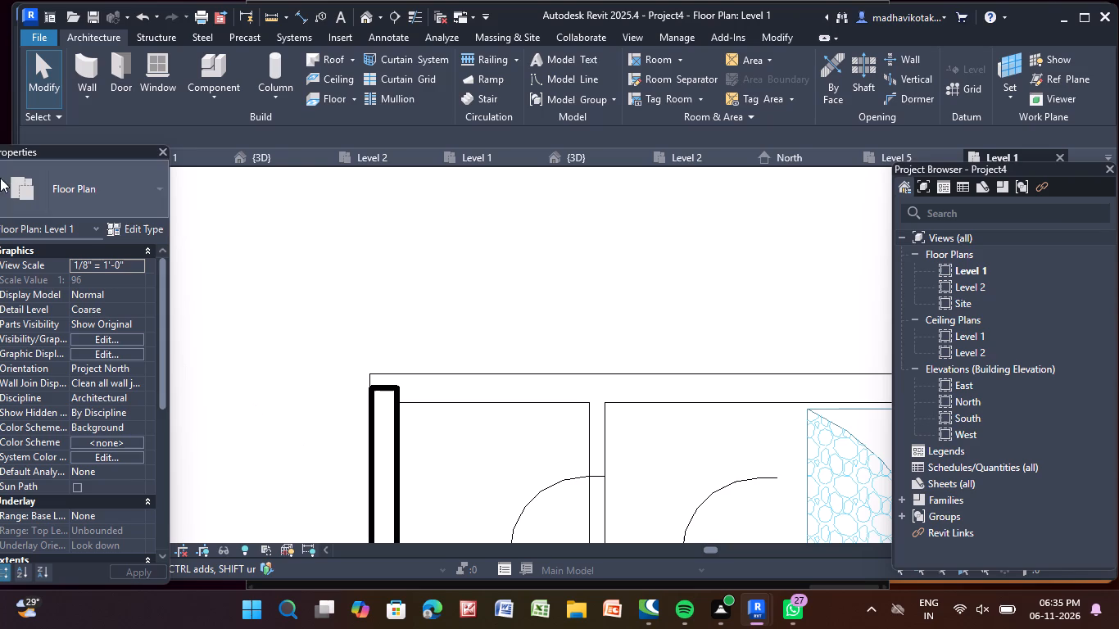
Draw a Generic - 9" wall along the north exterior, from the top of the west wall's outer face to the east wall's outer face.
left_click(87, 70)
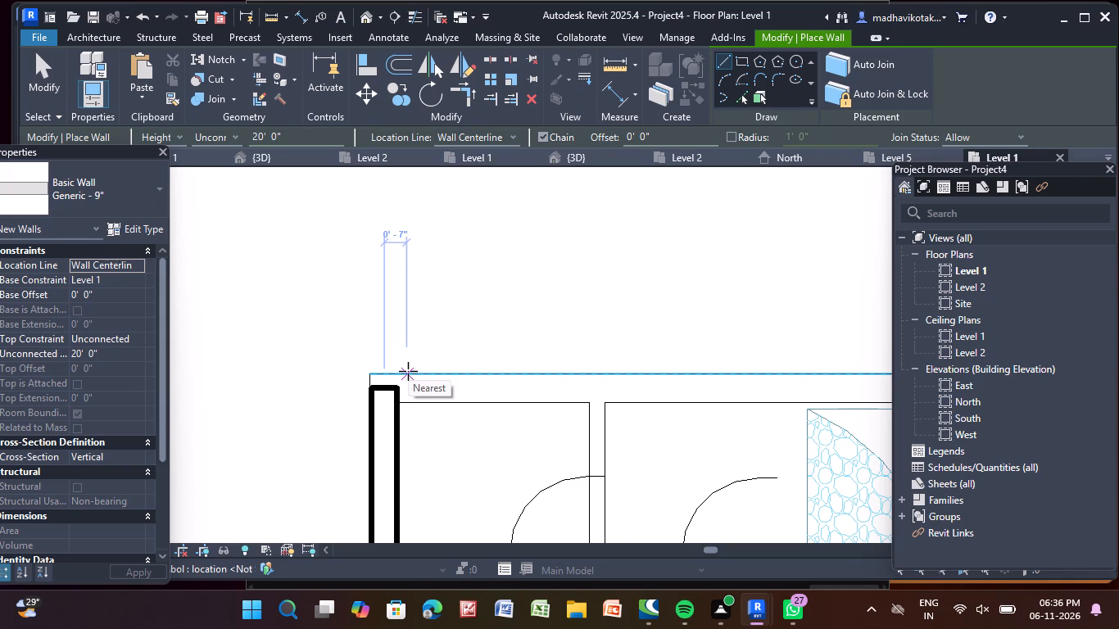
scroll(408, 371, "up", 3)
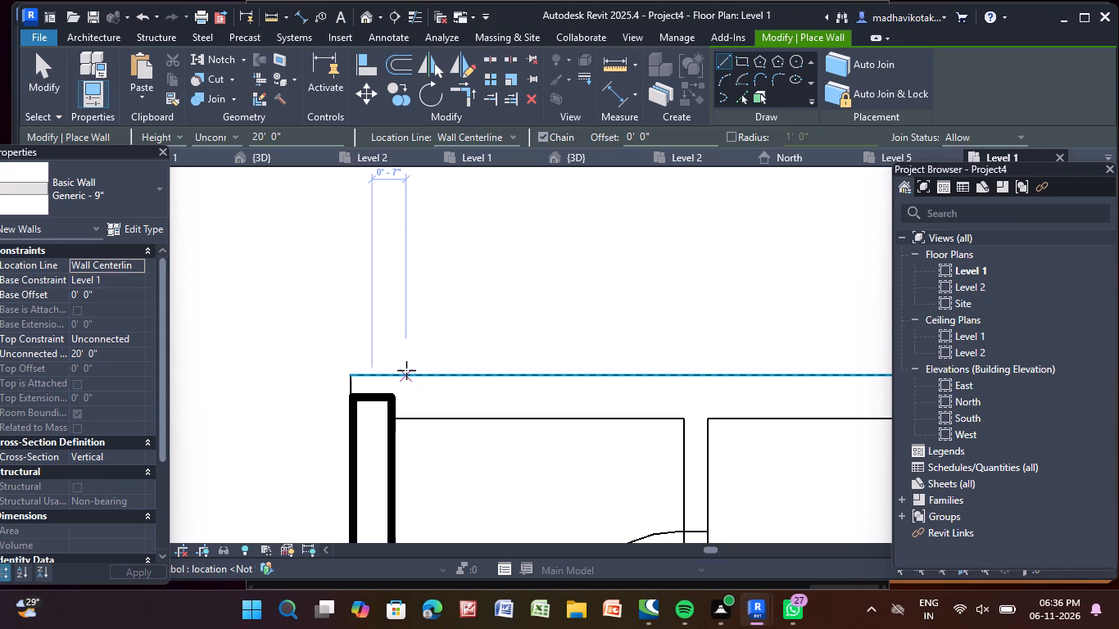
scroll(392, 376, "up", 4)
scroll(329, 405, "up", 3)
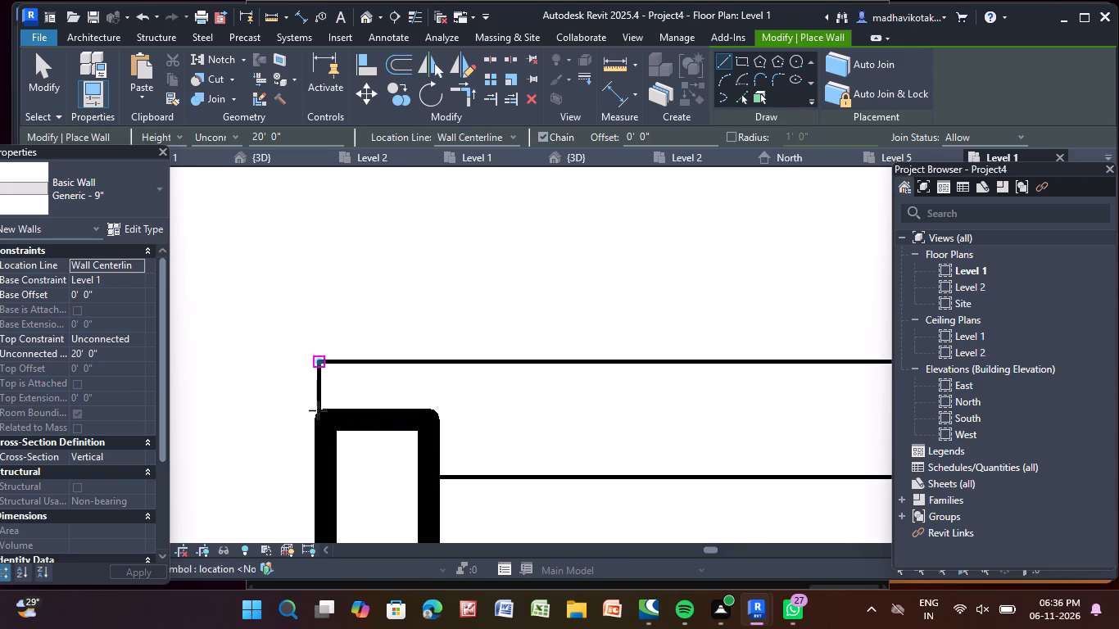
left_click(318, 410)
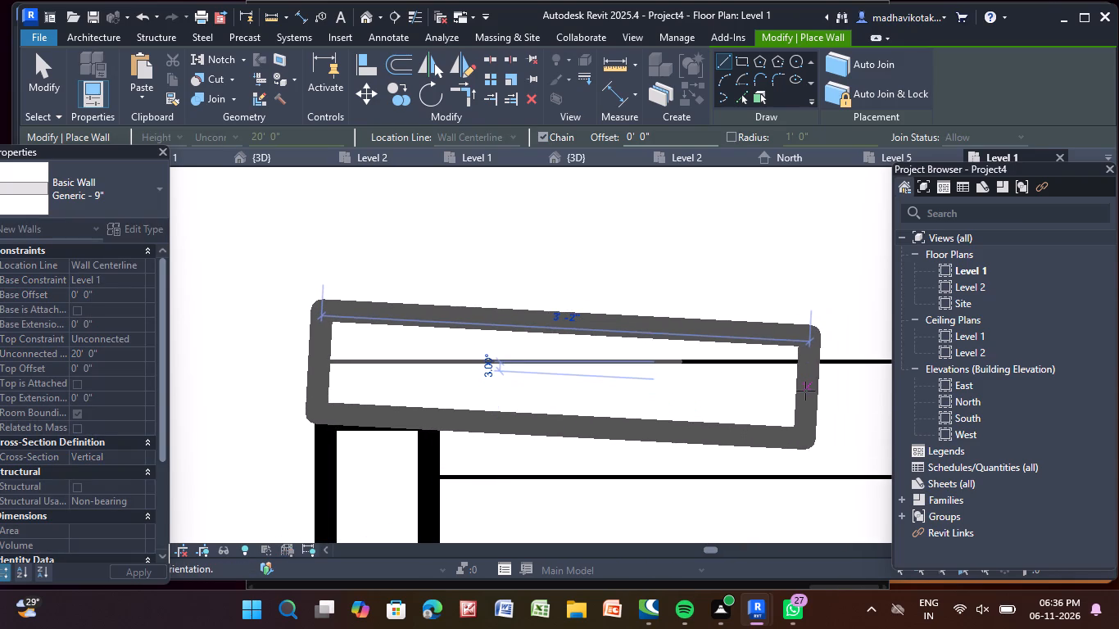
key("Escape")
left_click(324, 428)
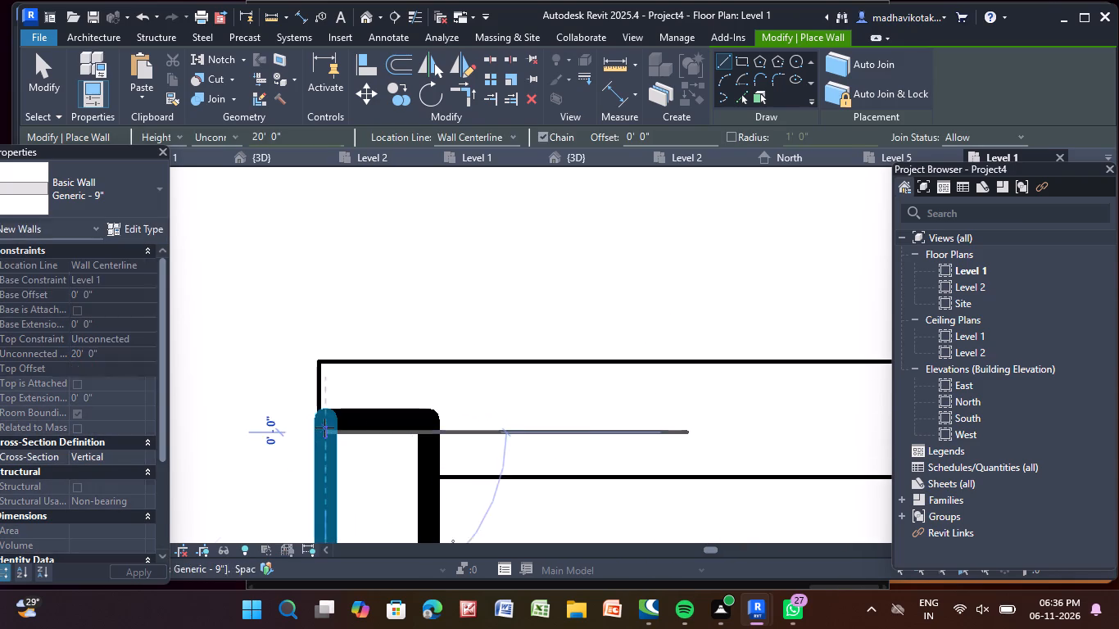
key("Escape")
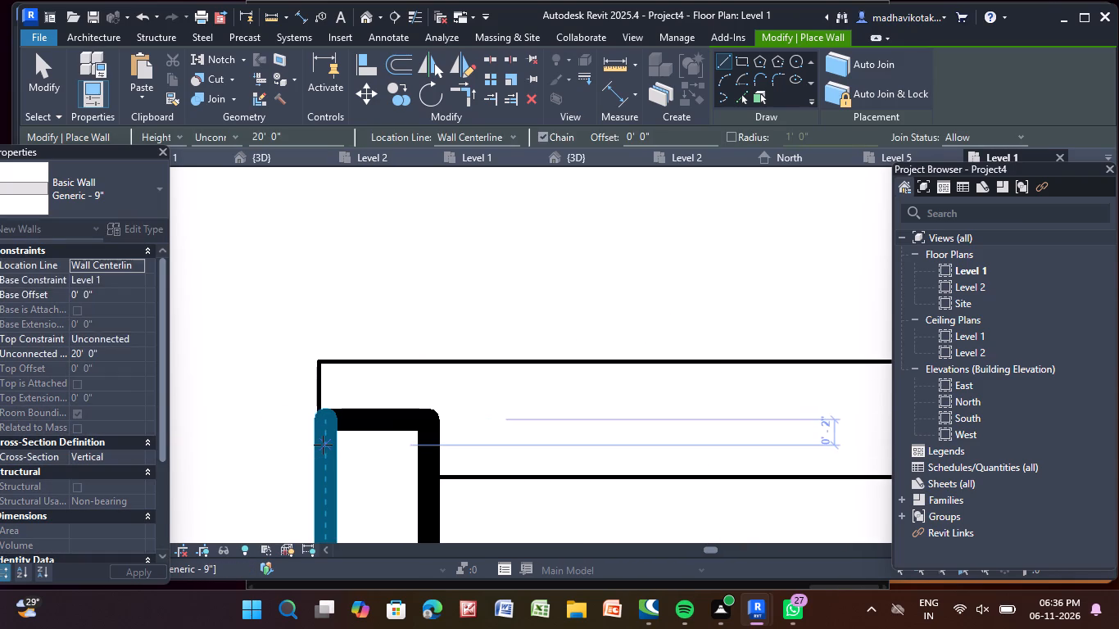
left_click(322, 423)
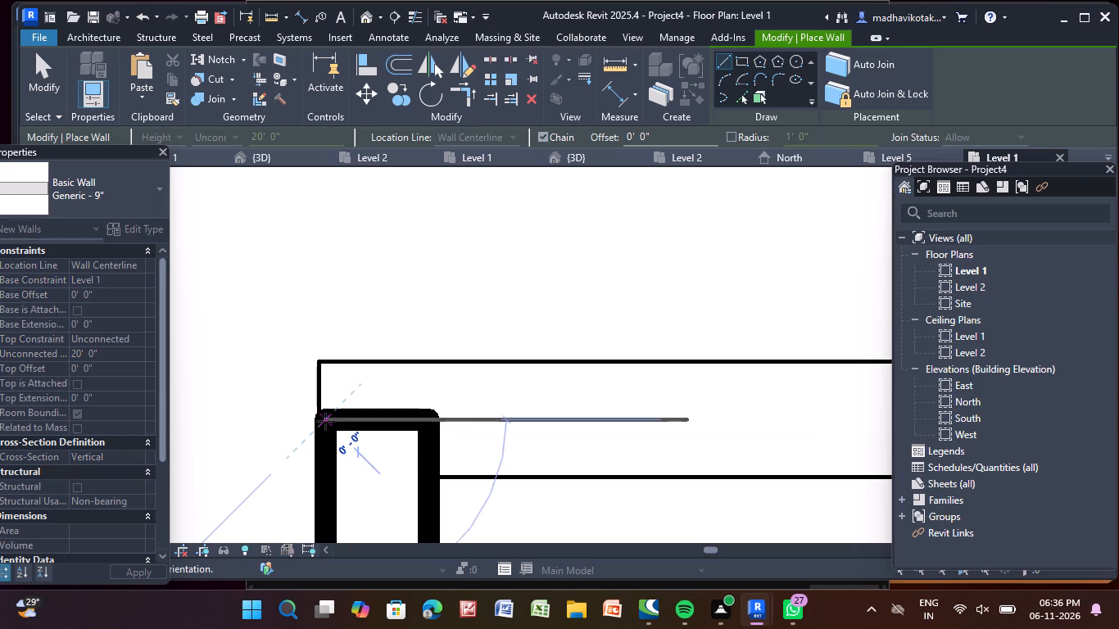
scroll(739, 424, "down", 2)
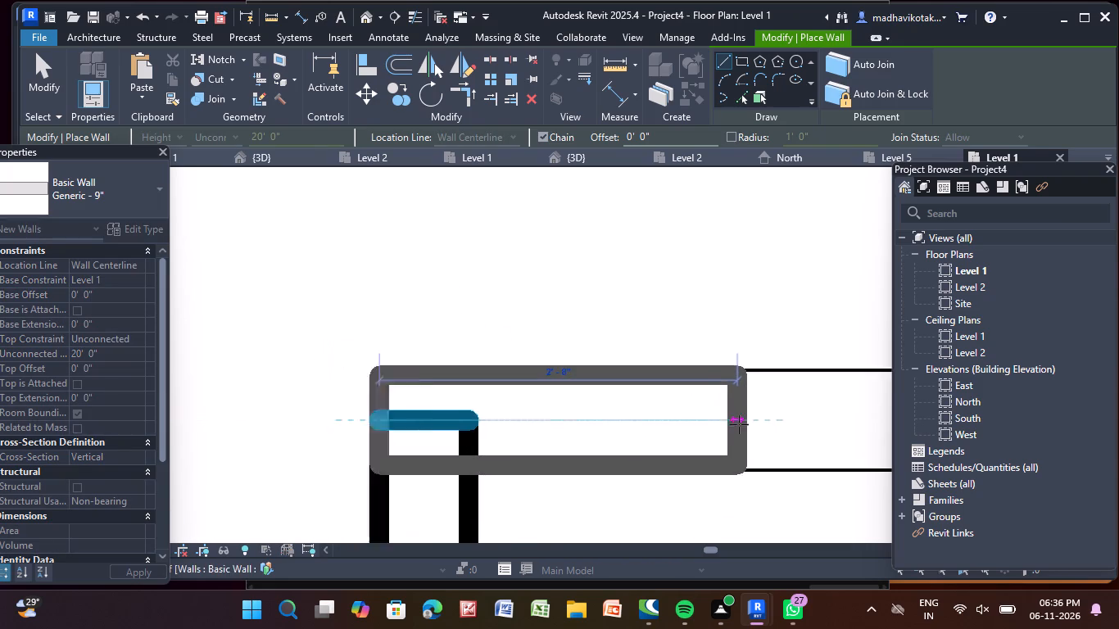
scroll(739, 424, "down", 2)
middle_click_drag(739, 424, 279, 455)
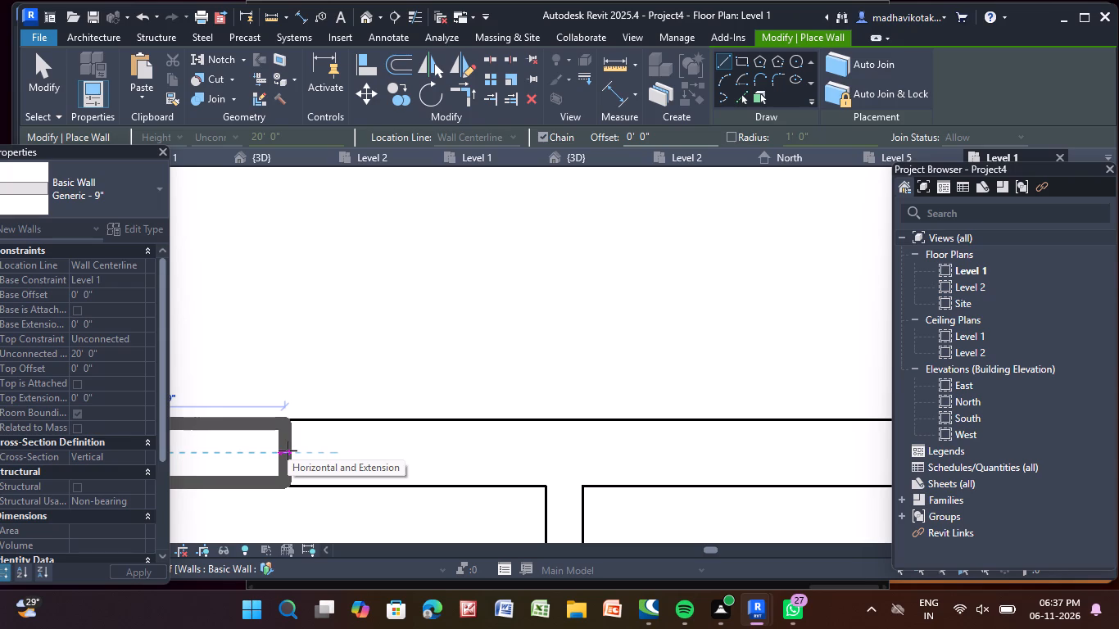
scroll(578, 452, "down", 5)
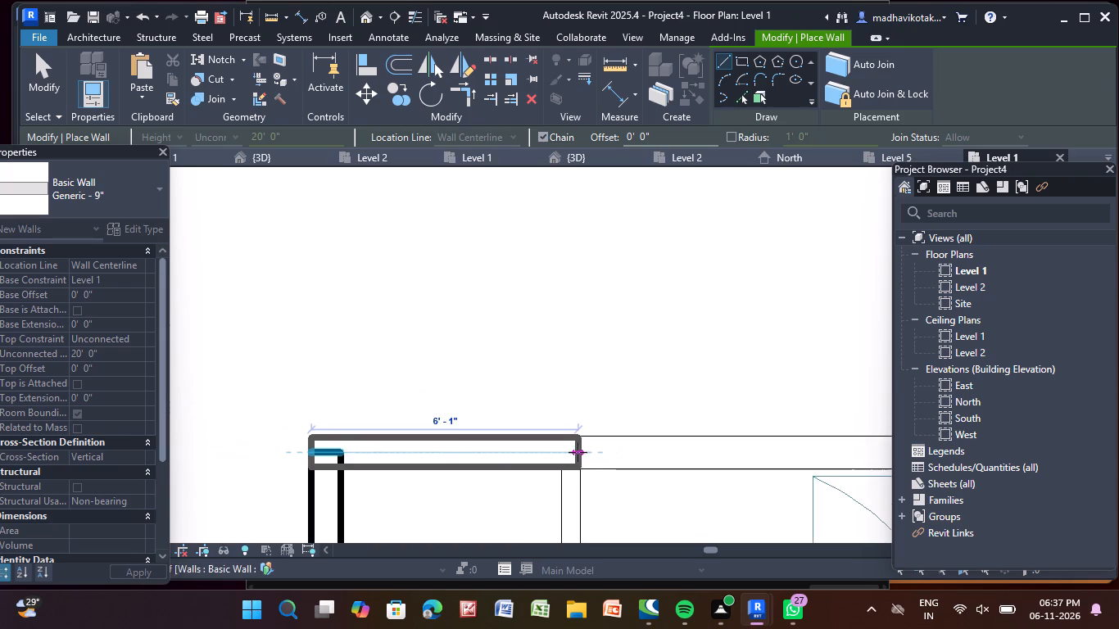
middle_click_drag(578, 452, 303, 468)
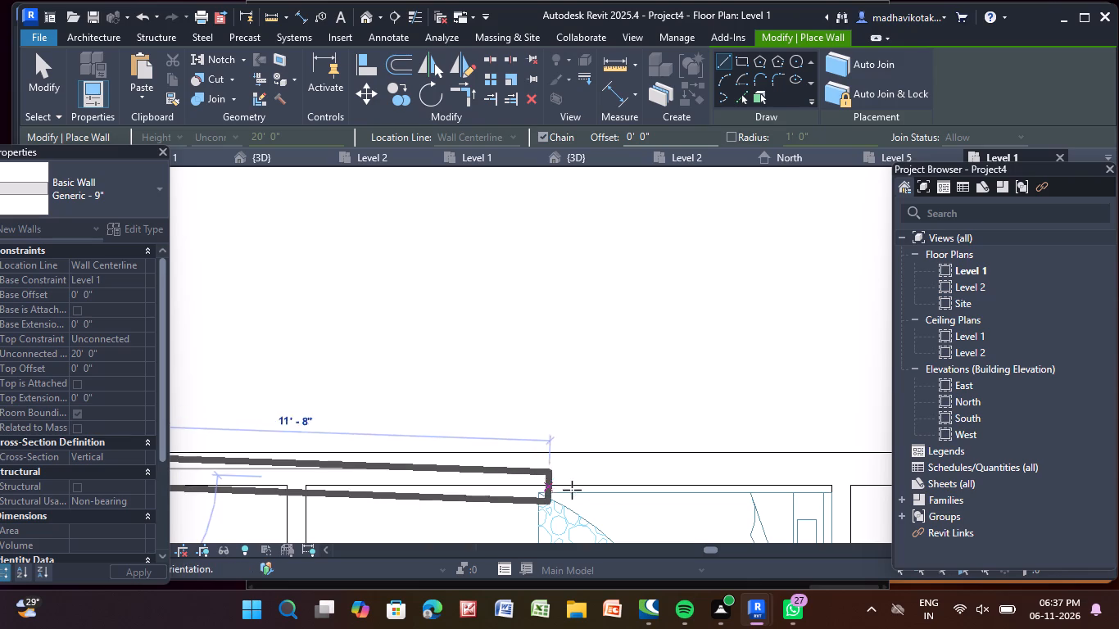
scroll(656, 464, "down", 4)
middle_click_drag(656, 464, 241, 536)
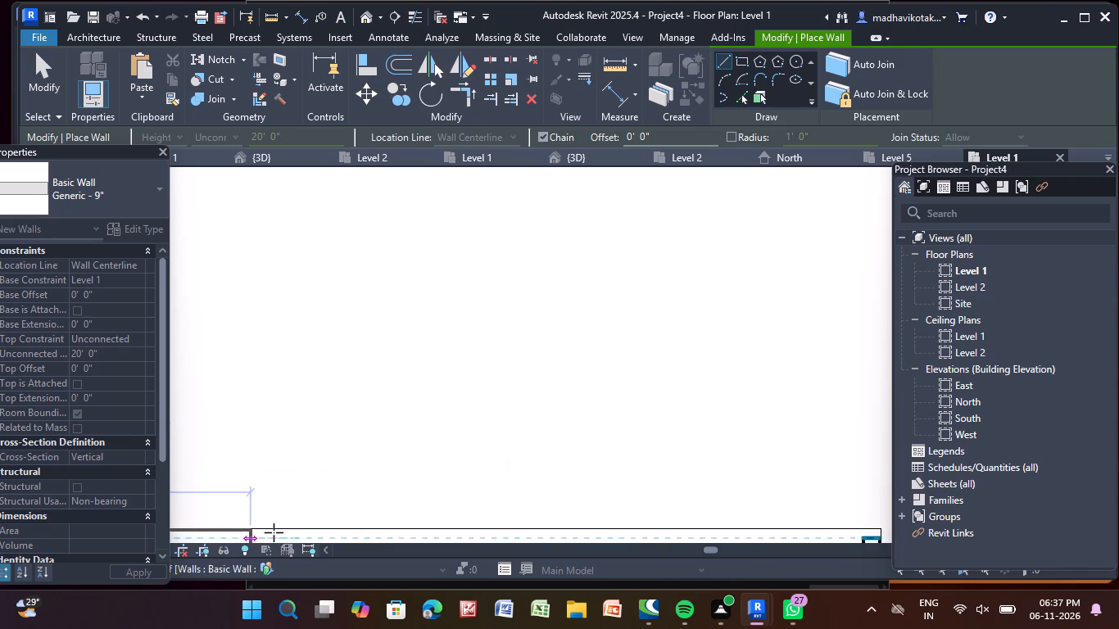
scroll(638, 528, "down", 2)
middle_click_drag(638, 527, 532, 424)
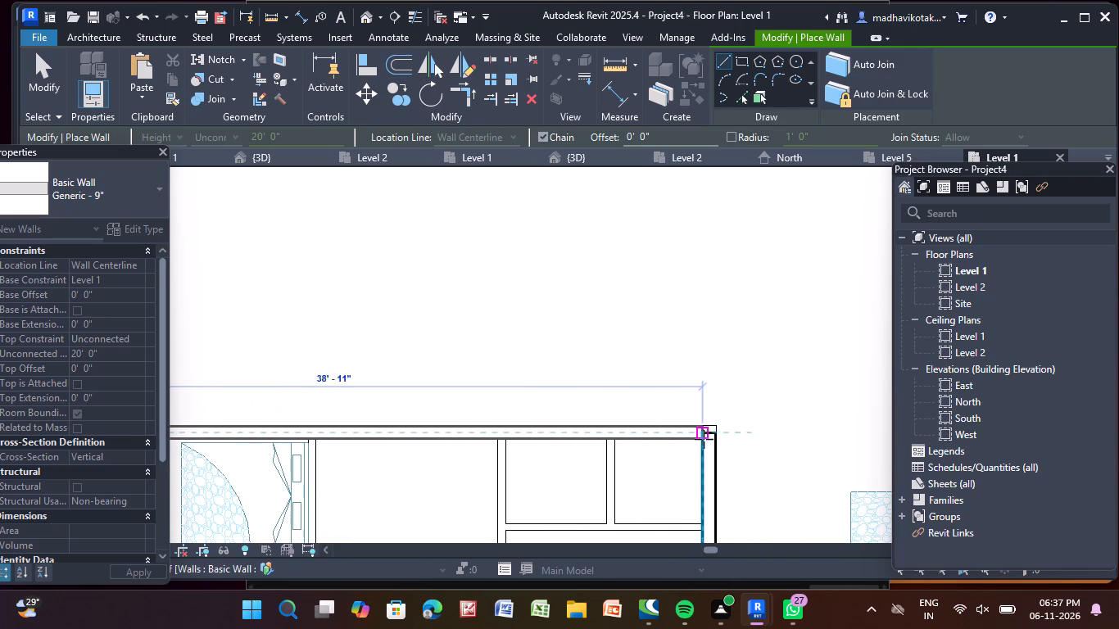
scroll(714, 438, "up", 3)
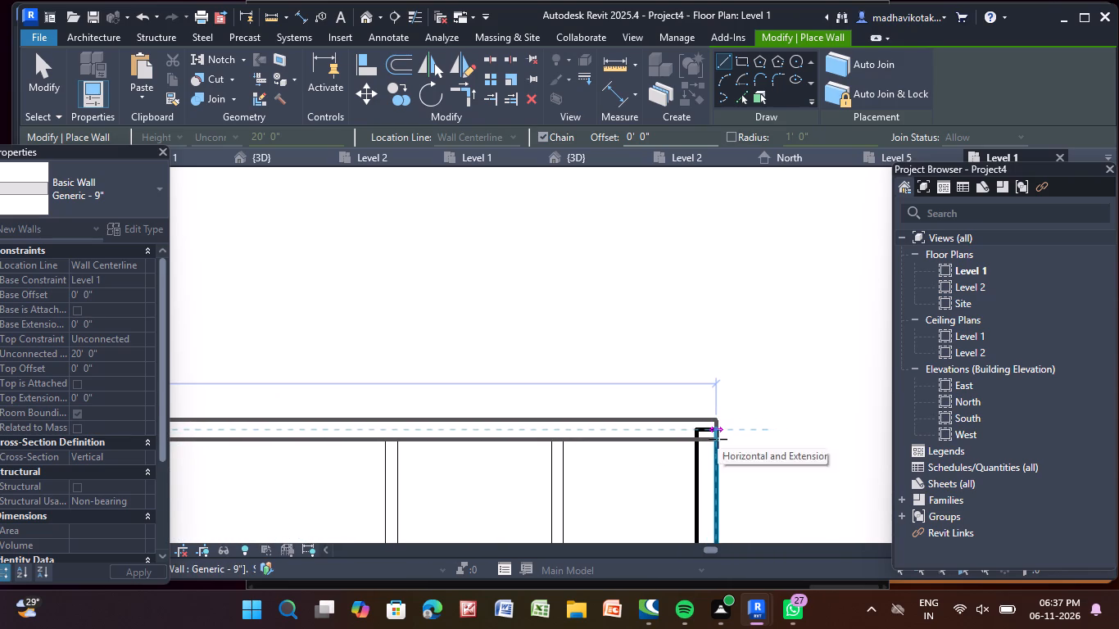
left_click(718, 439)
key("Escape")
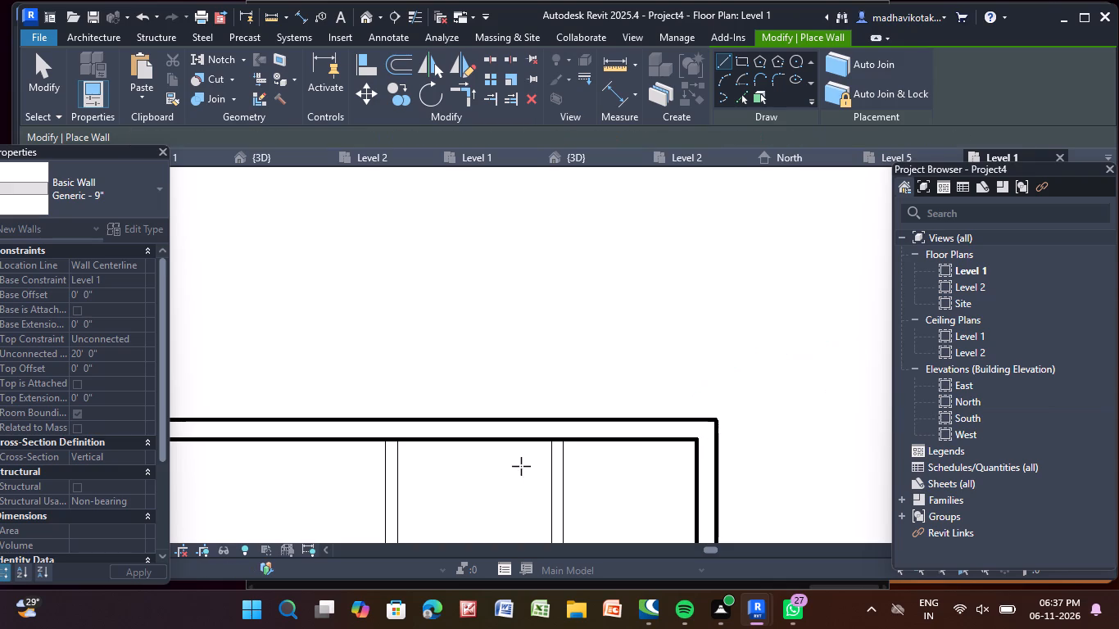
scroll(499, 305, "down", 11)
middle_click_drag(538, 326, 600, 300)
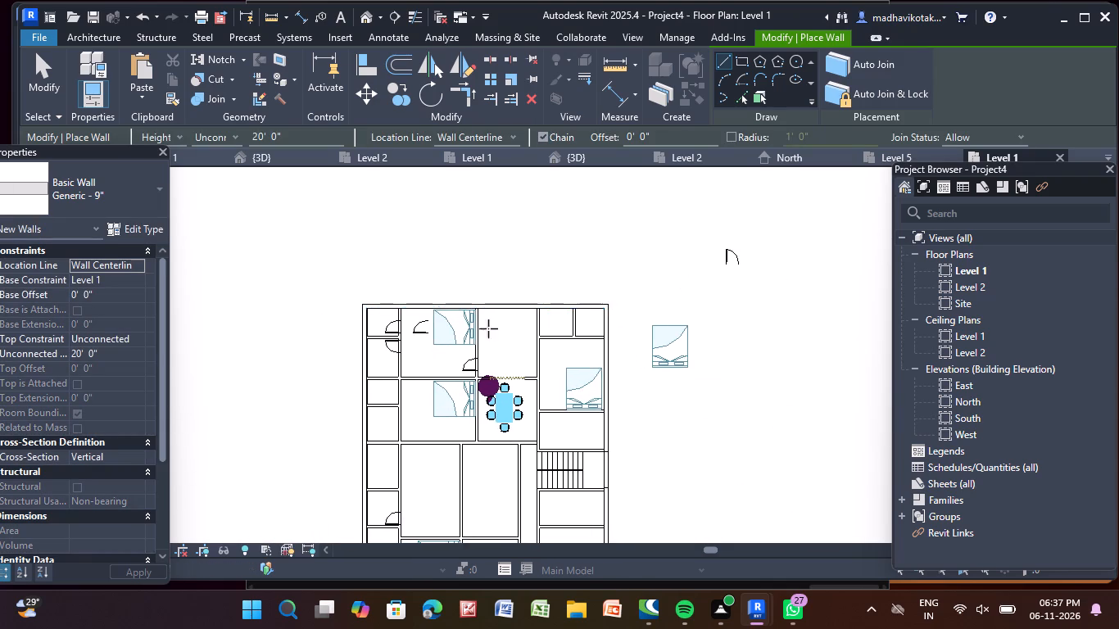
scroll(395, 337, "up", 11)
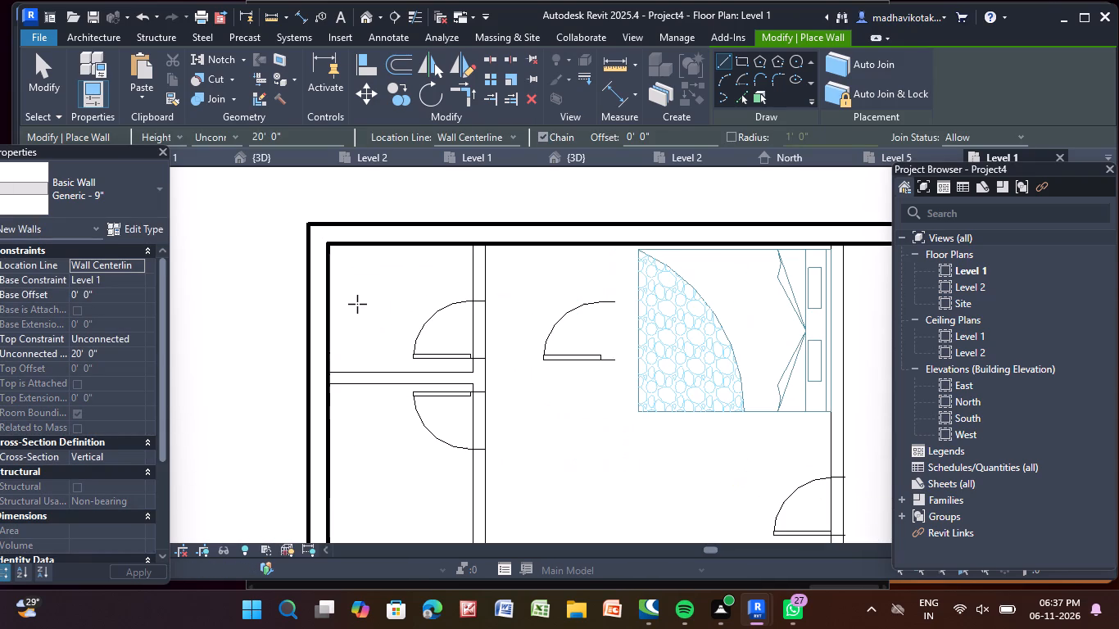
Draw a 4.5" wall along the westernmost north–south interior partition, from the north exterior wall's inner face to the south exterior wall's inner face.
key("Escape")
key("Escape")
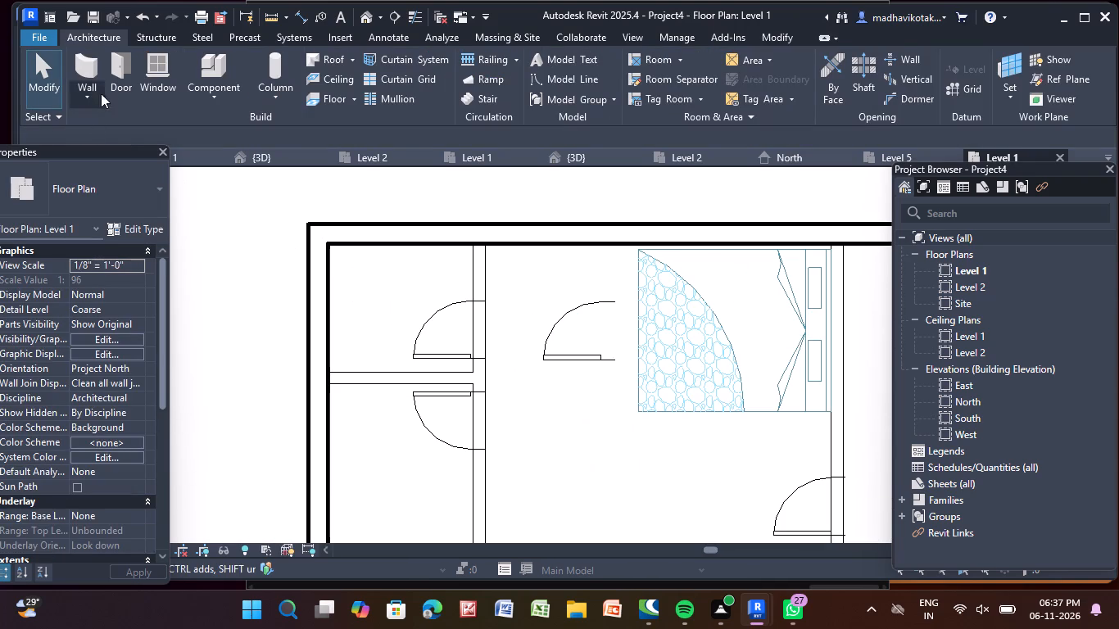
left_click(86, 66)
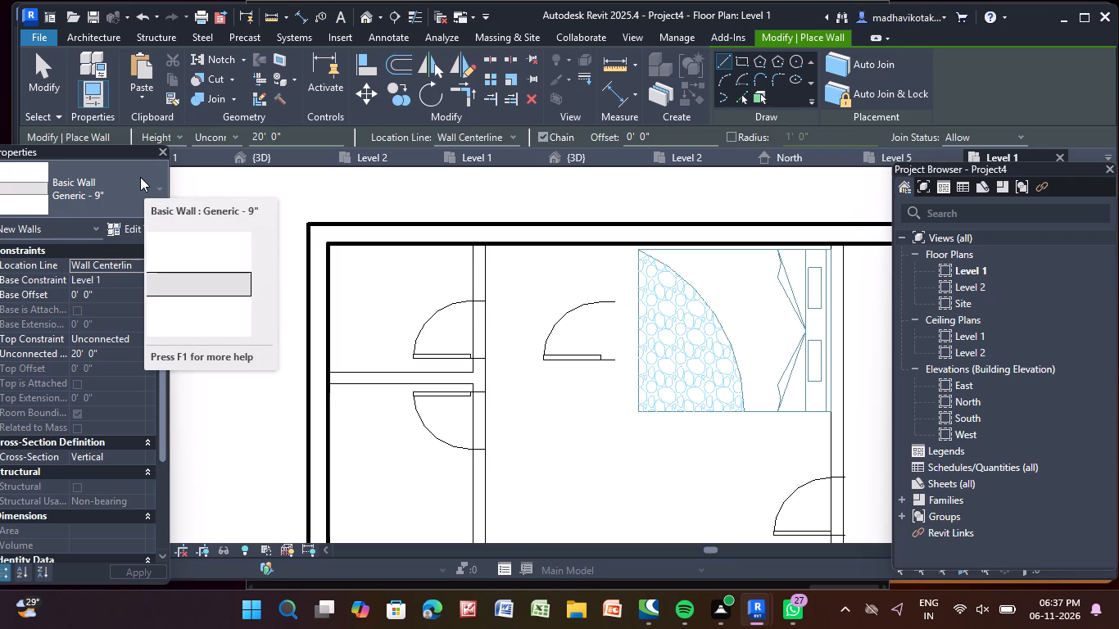
left_click(140, 177)
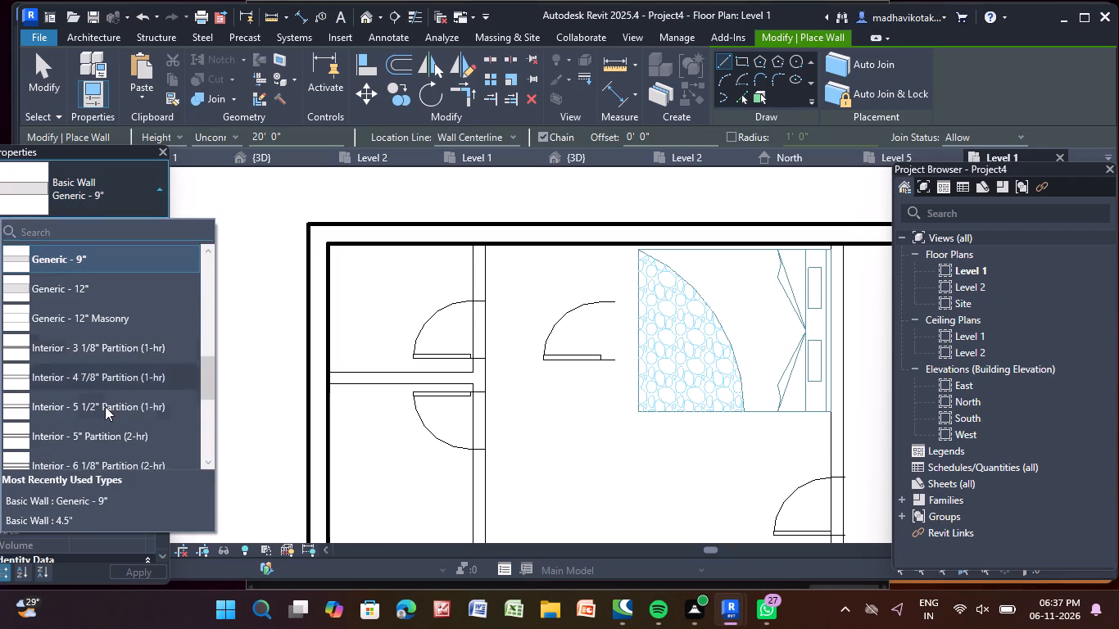
left_click(81, 520)
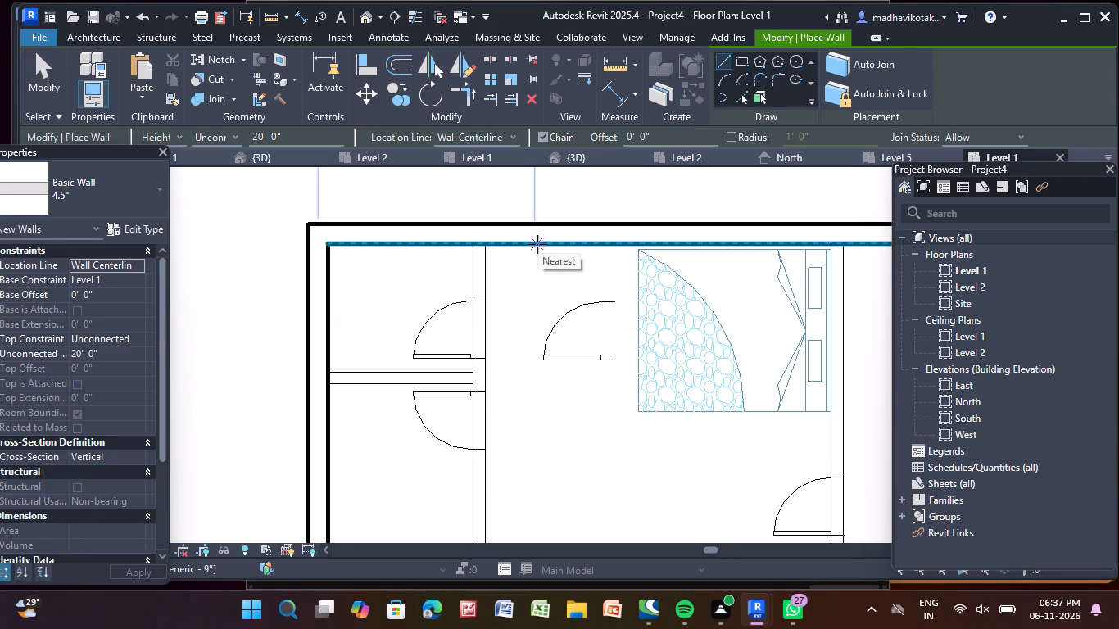
scroll(537, 244, "up", 5)
scroll(453, 251, "up", 3)
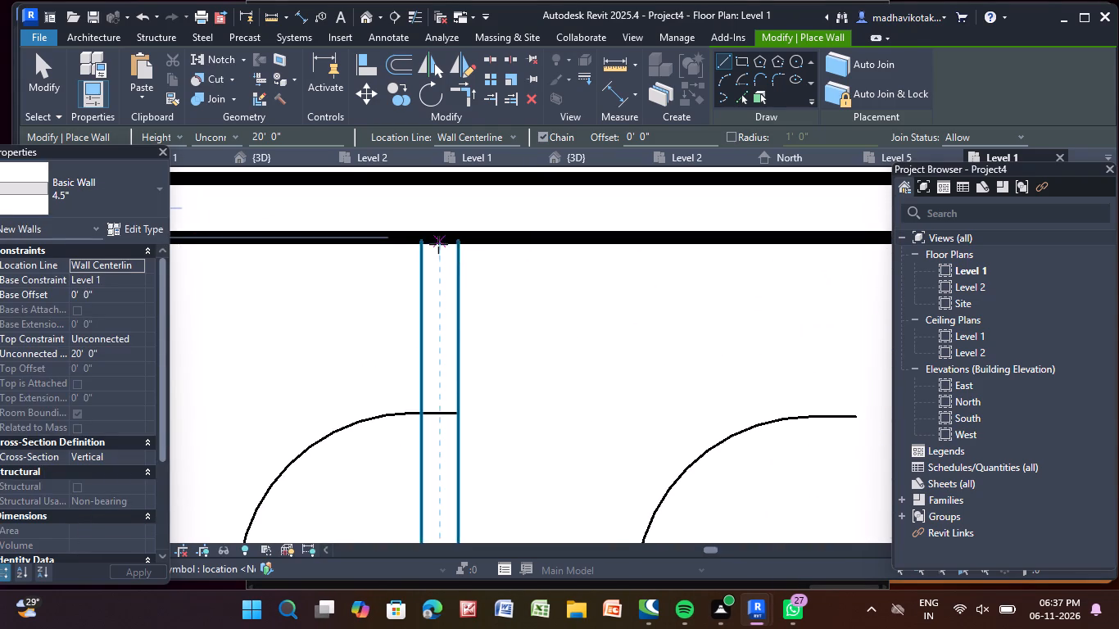
left_click(438, 241)
scroll(451, 421, "down", 3)
middle_click_drag(451, 418, 446, 400)
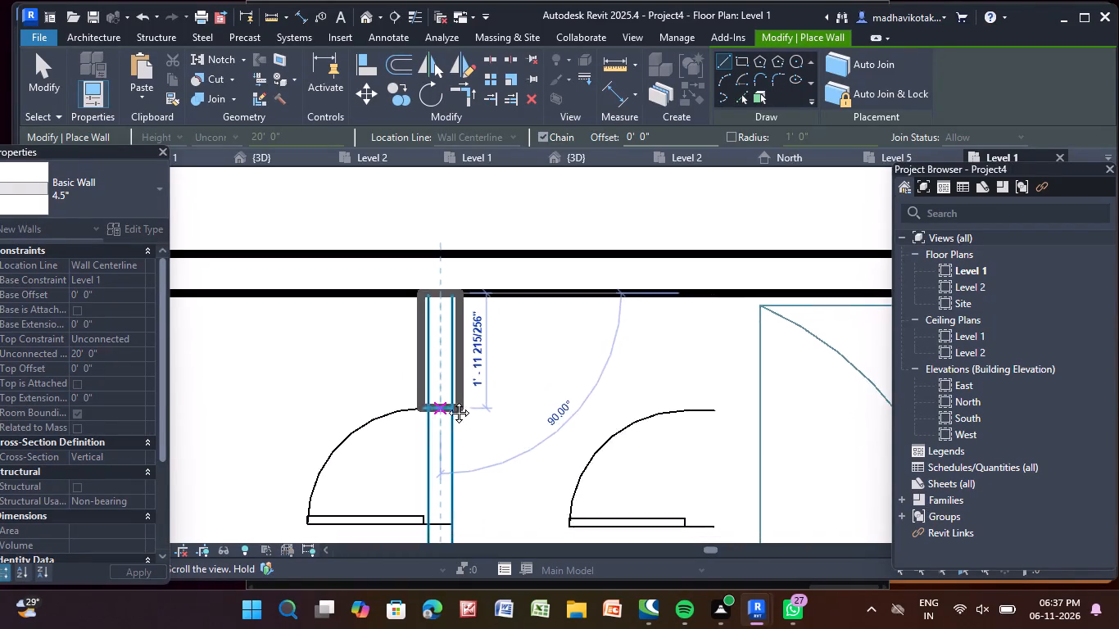
middle_click_drag(446, 400, 433, 0)
scroll(396, 482, "down", 4)
middle_click_drag(426, 473, 426, 436)
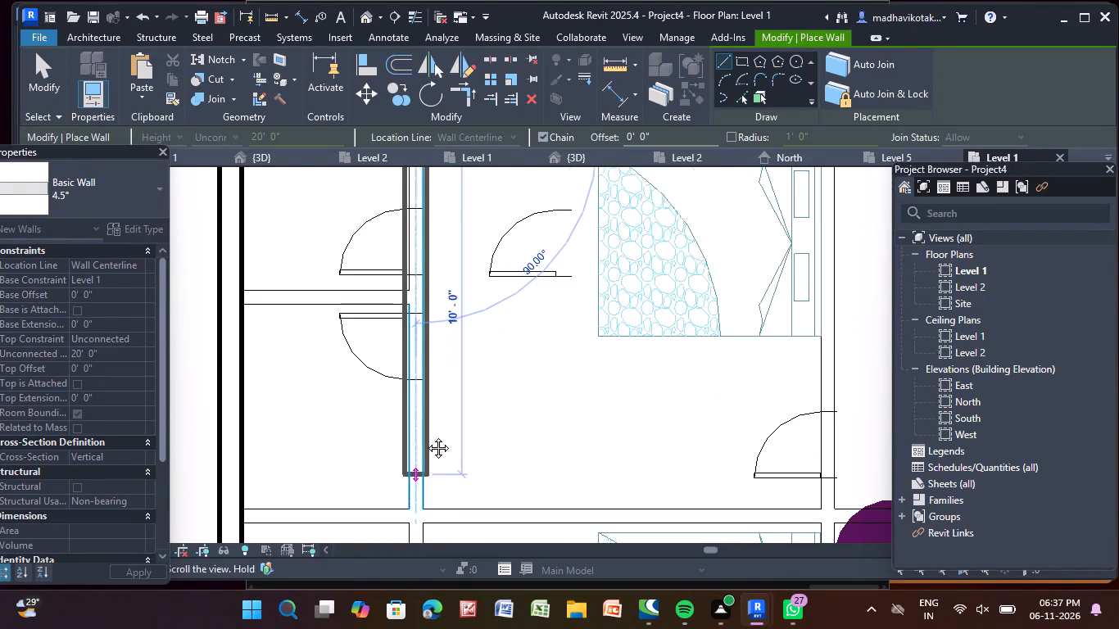
middle_click_drag(426, 436, 412, 179)
scroll(403, 480, "down", 4)
middle_click_drag(404, 477, 377, 261)
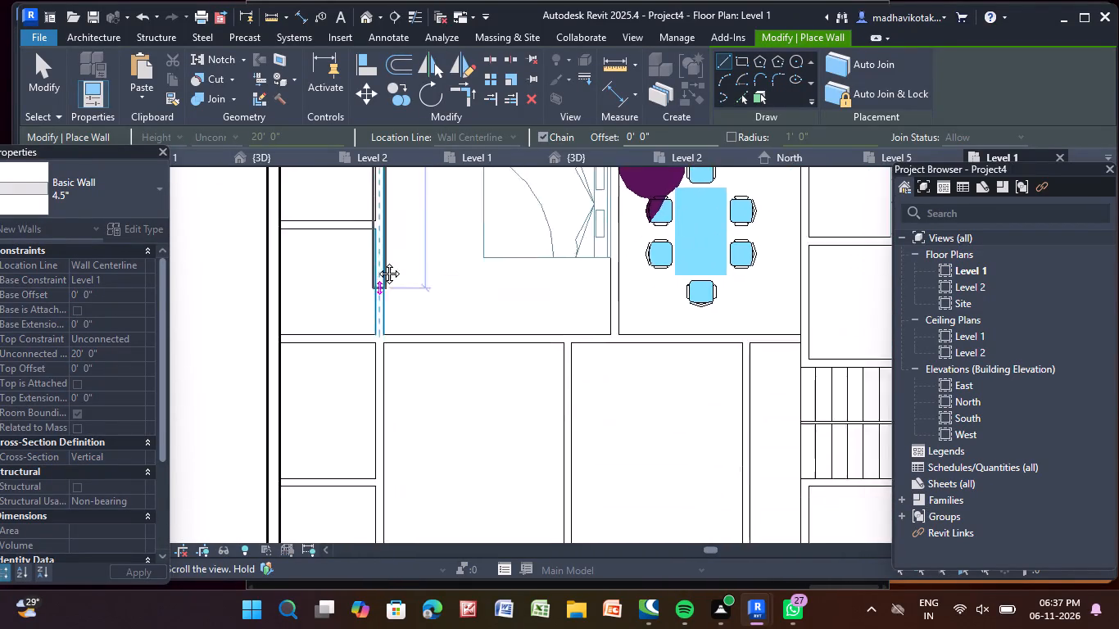
middle_click_drag(377, 261, 374, 245)
middle_click_drag(368, 486, 367, 143)
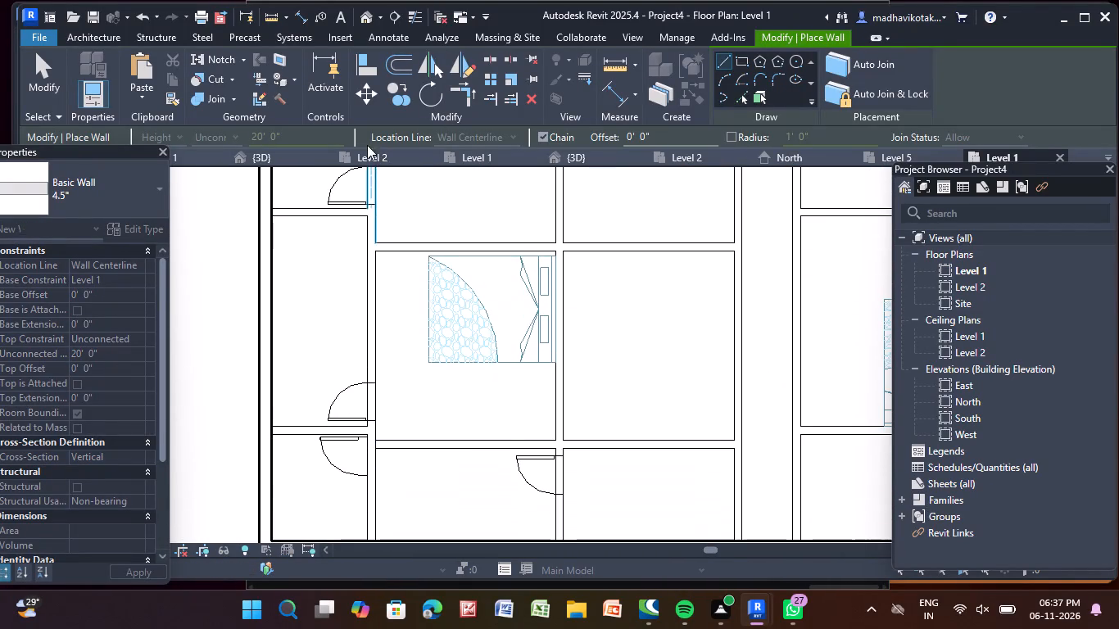
middle_click_drag(357, 488, 362, 246)
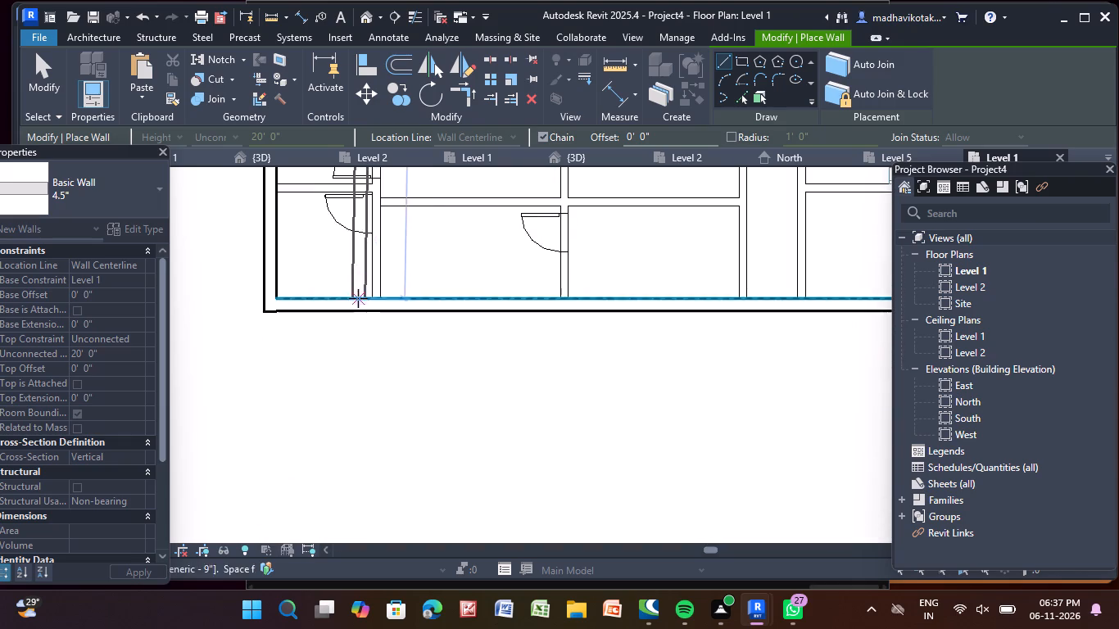
scroll(435, 291, "up", 5)
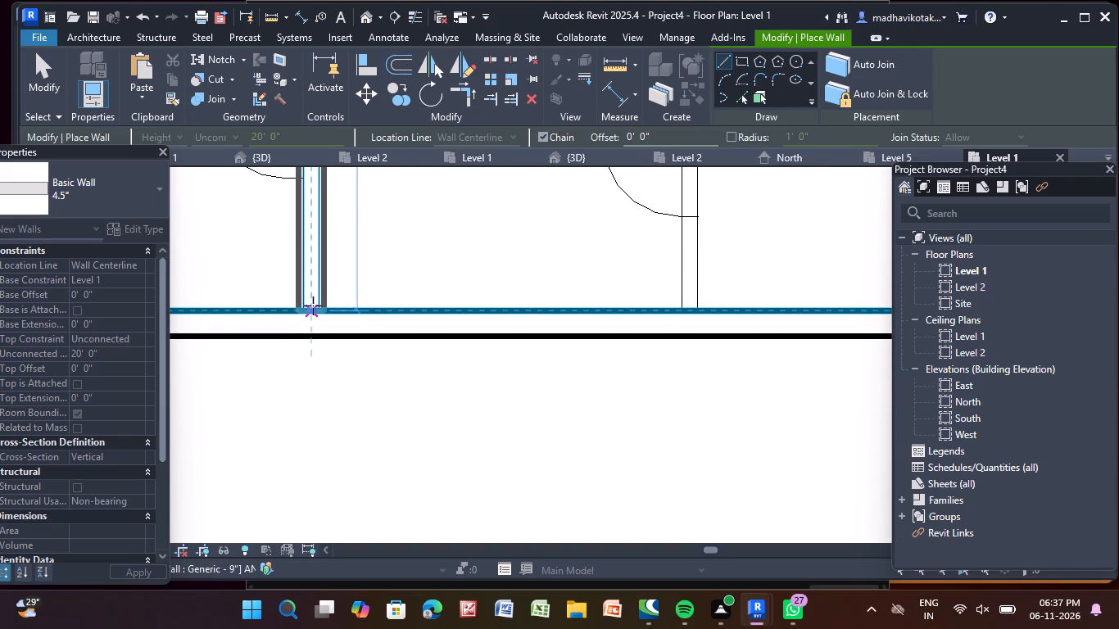
left_click(313, 304)
key("Escape")
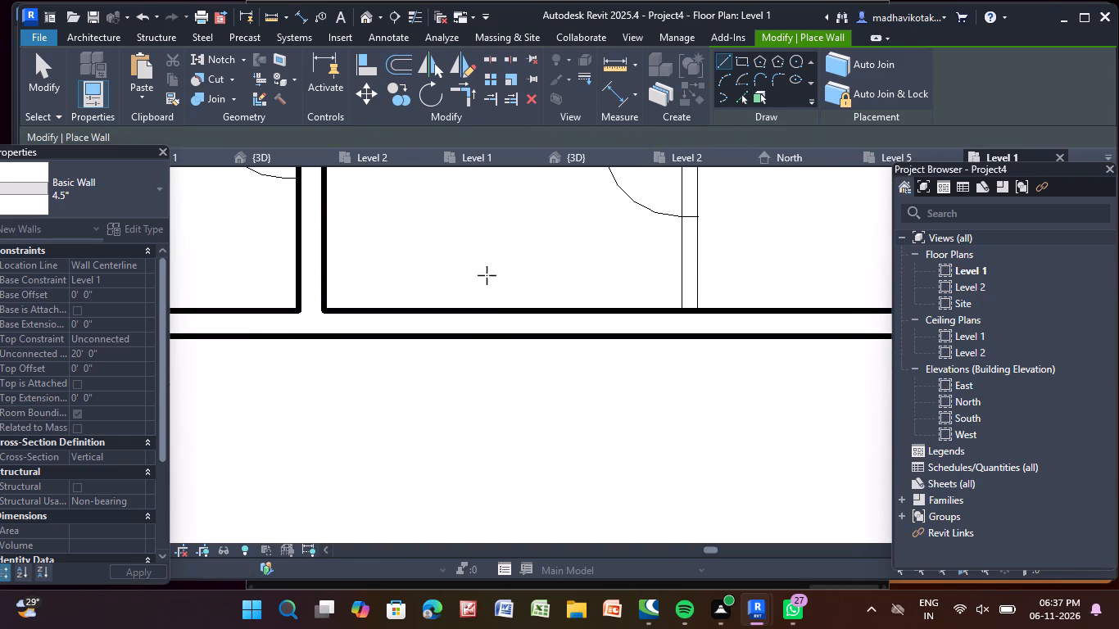
scroll(405, 165, "down", 5)
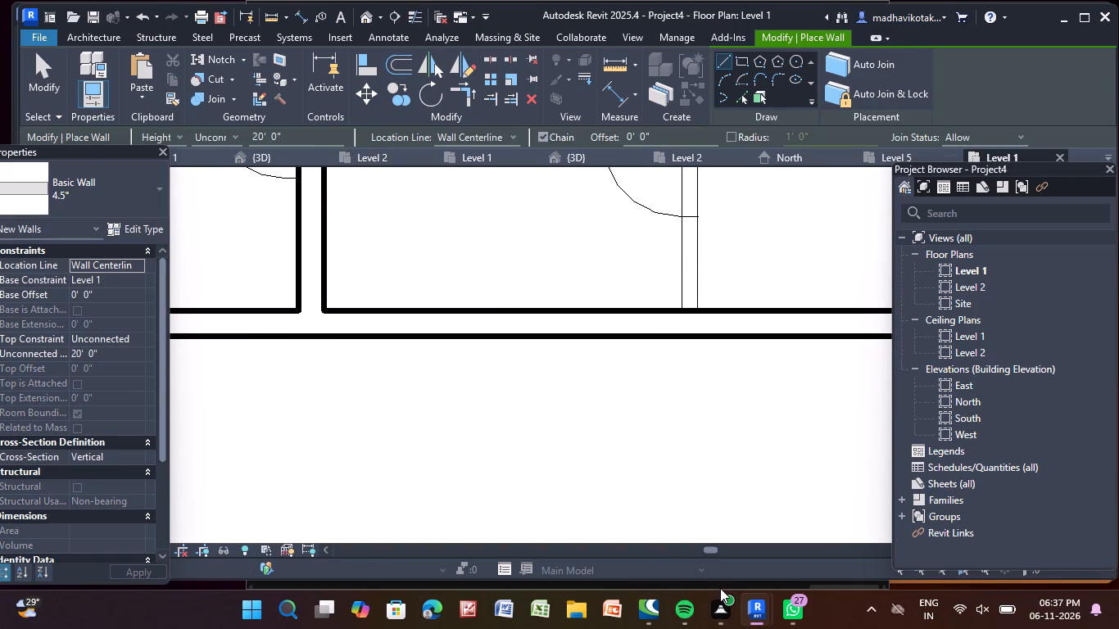
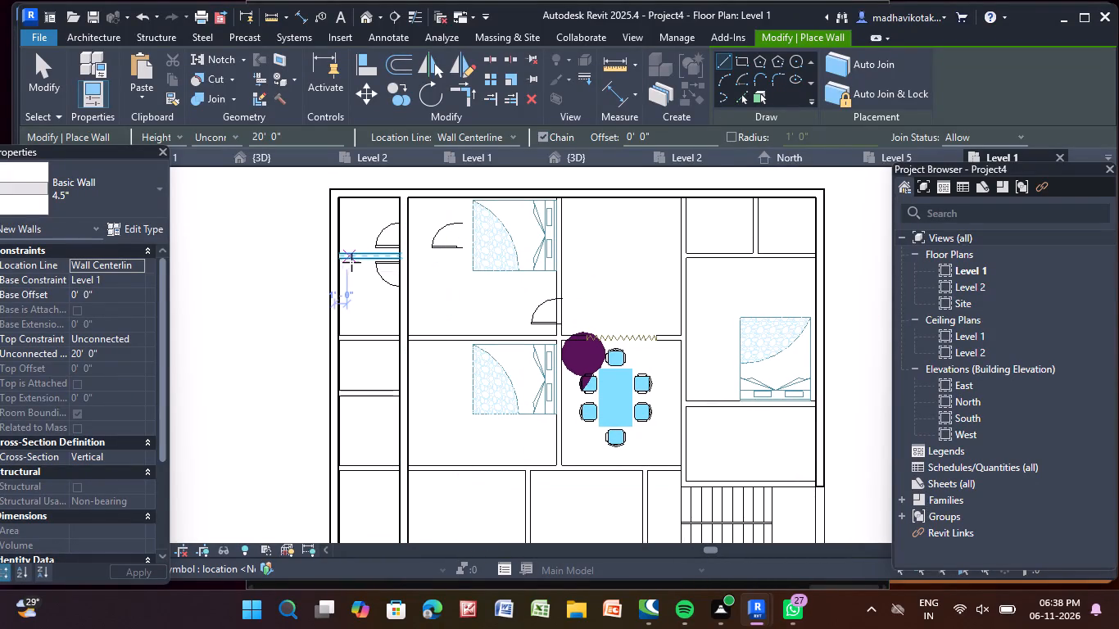
Draw a 4.5" wall across the west strip between its two northernmost doors, from the west exterior wall to the westernmost interior partition.
scroll(547, 360, "up", 2)
scroll(605, 393, "up", 4)
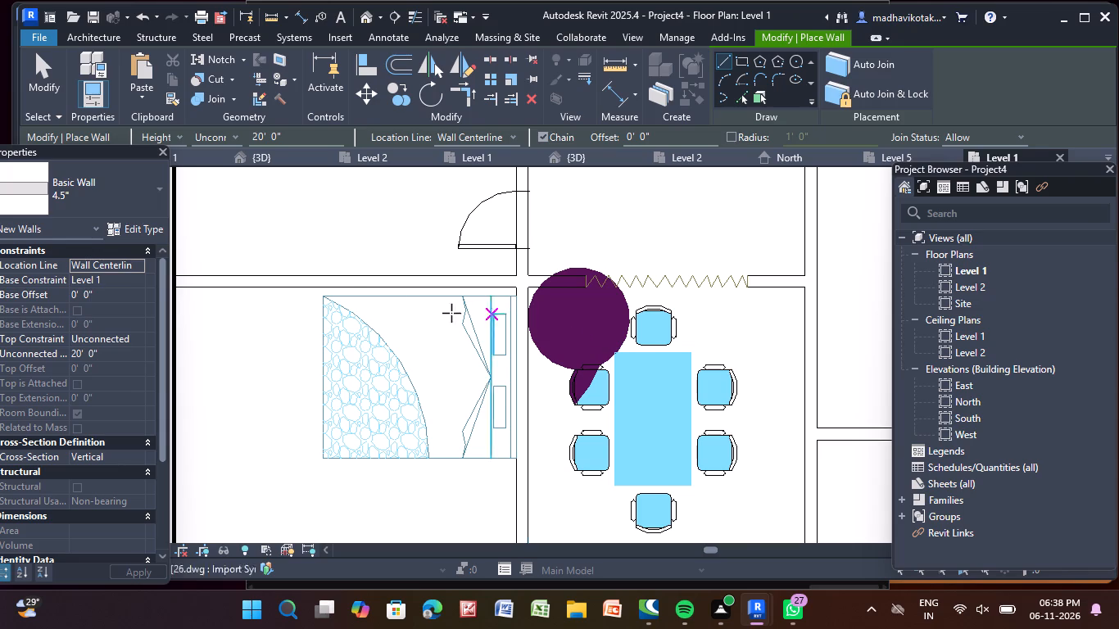
scroll(352, 291, "down", 2)
middle_click_drag(357, 298, 658, 405)
middle_click_drag(393, 307, 360, 428)
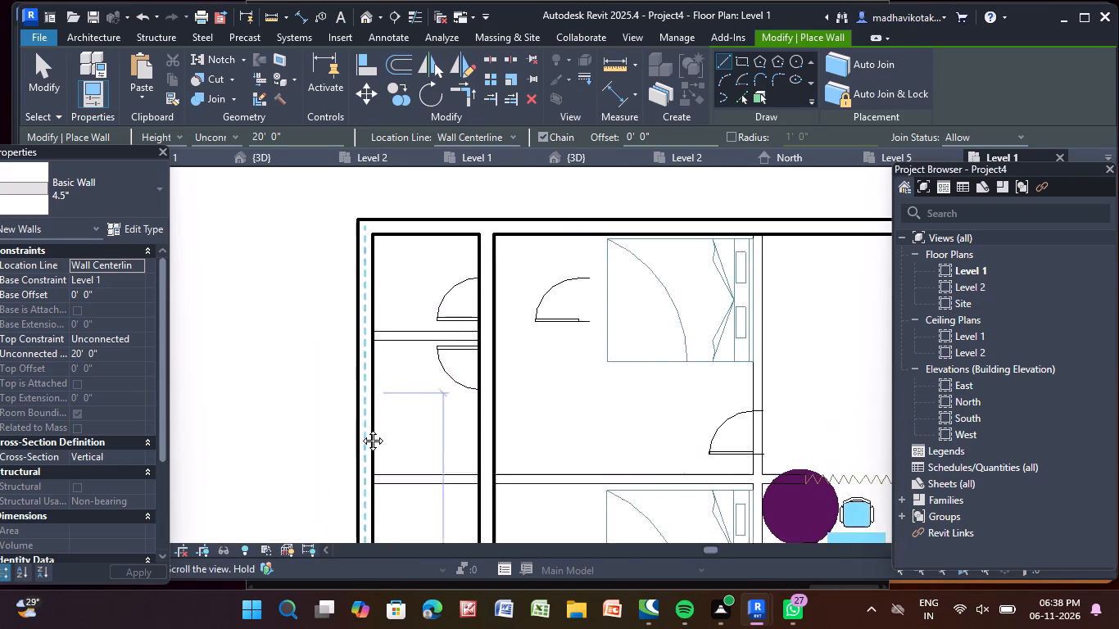
middle_click_drag(360, 428, 360, 431)
scroll(378, 365, "up", 7)
left_click(347, 373)
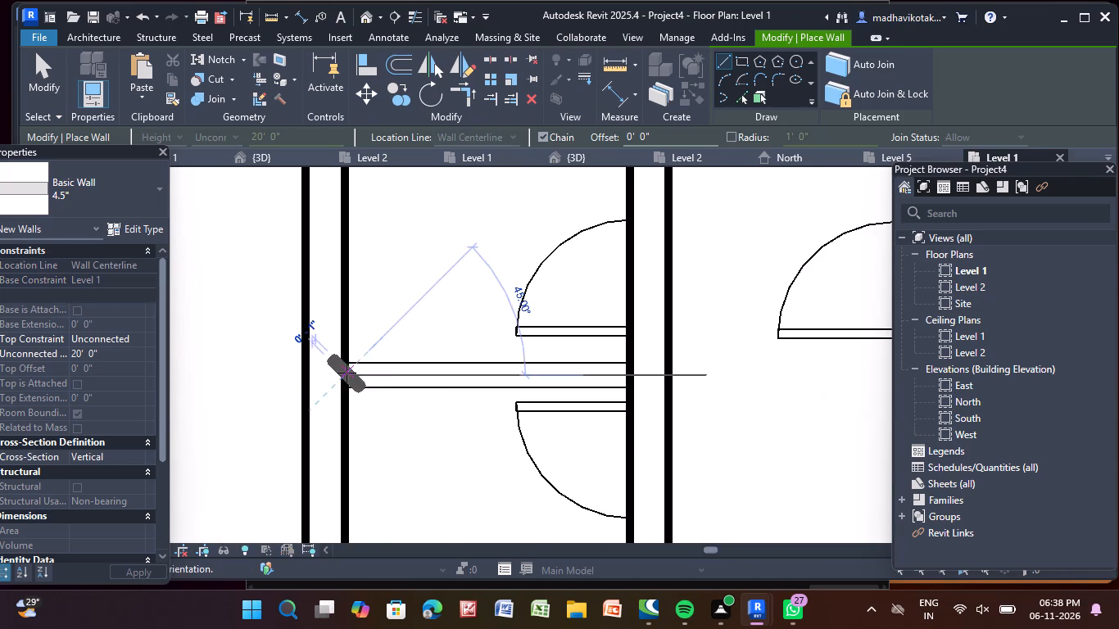
left_click(632, 377)
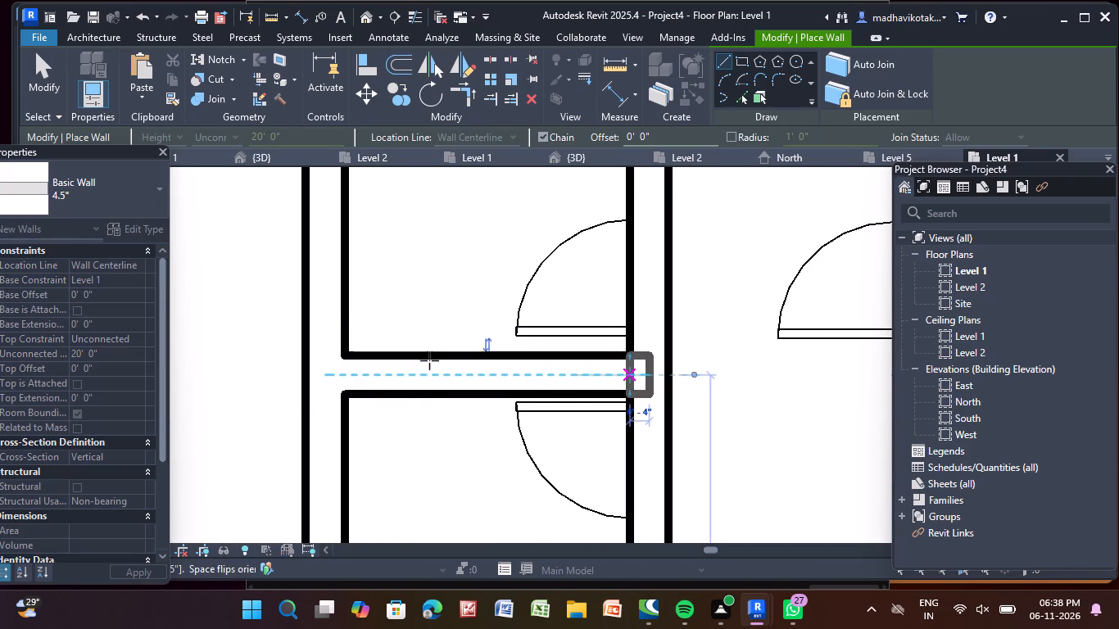
key("Escape")
Draw a 4.5" wall along the second east–west partition from the north in the west strip, between the exterior wall and the interior partition.
scroll(525, 432, "down", 4)
middle_click_drag(527, 446, 512, 385)
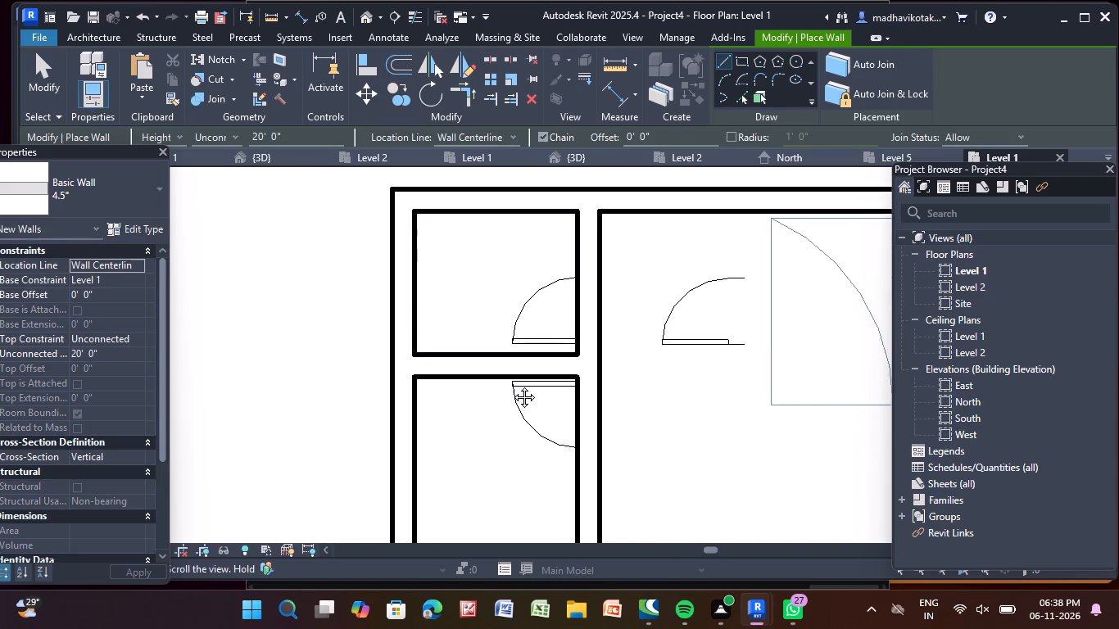
middle_click_drag(512, 385, 473, 236)
scroll(351, 464, "up", 3)
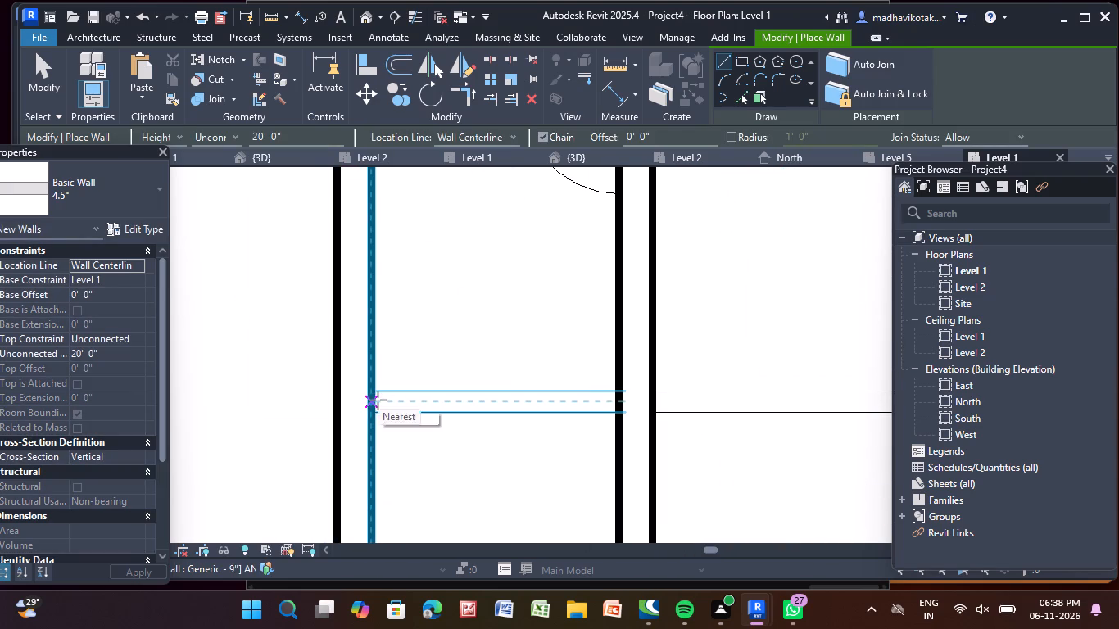
left_click(374, 404)
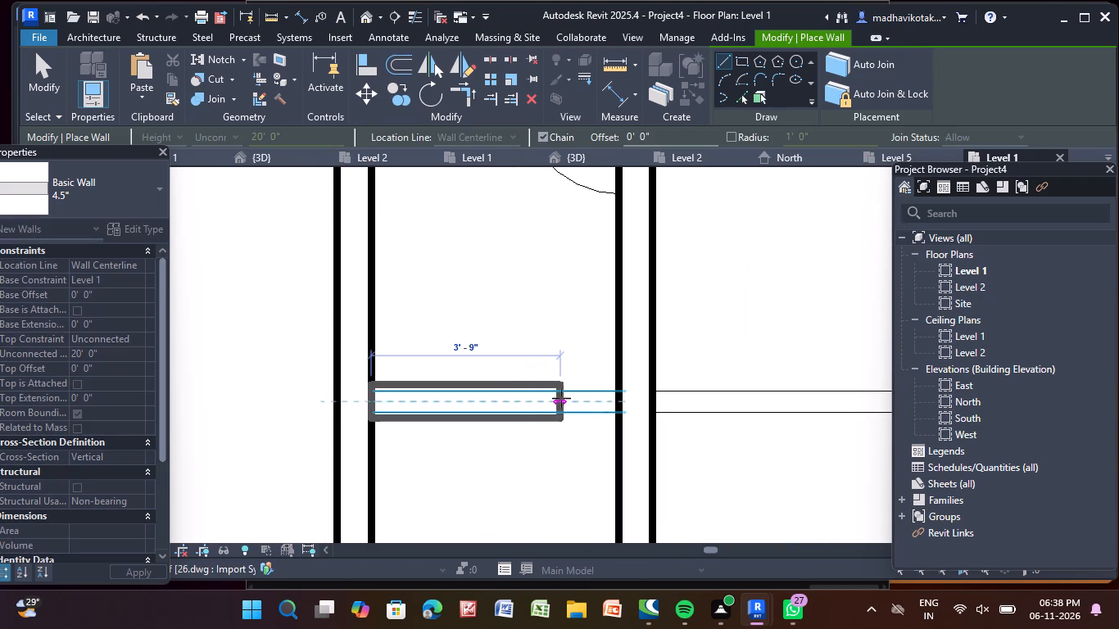
left_click(623, 403)
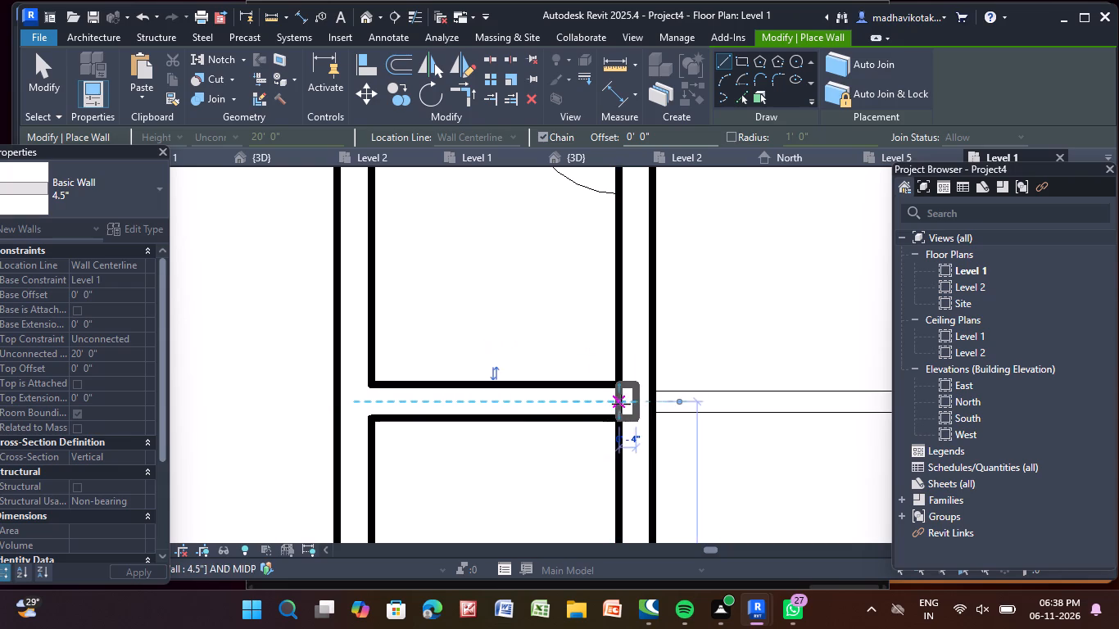
key("Escape")
Draw a 4.5" wall along the third east–west partition from the north in the west strip, between the exterior wall and the interior partition.
scroll(600, 414, "down", 4)
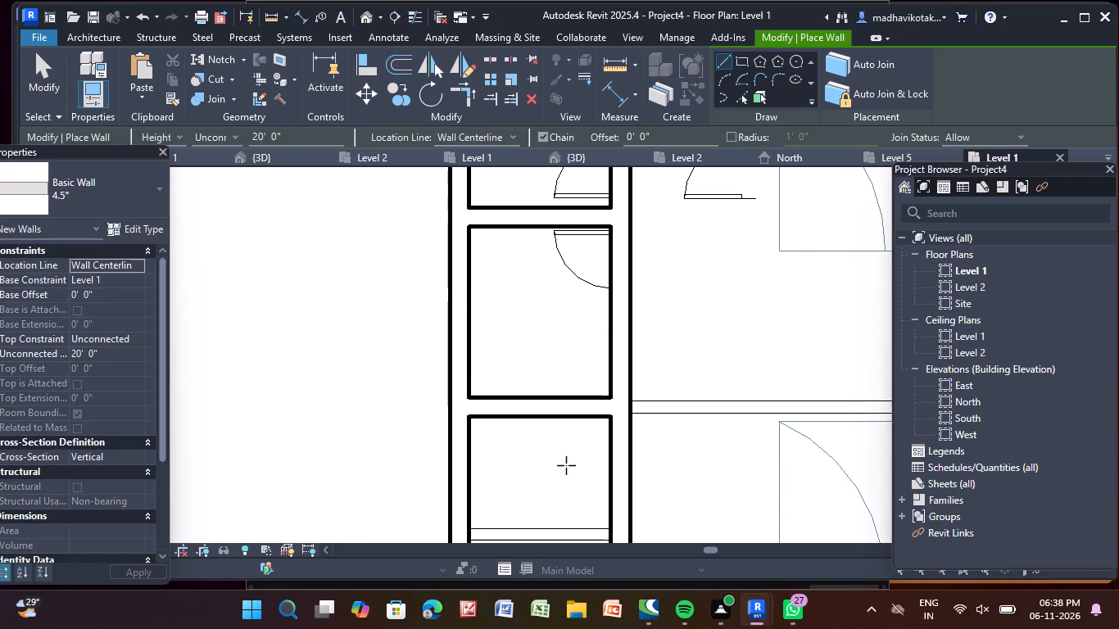
middle_click_drag(564, 467, 486, 185)
scroll(377, 276, "up", 6)
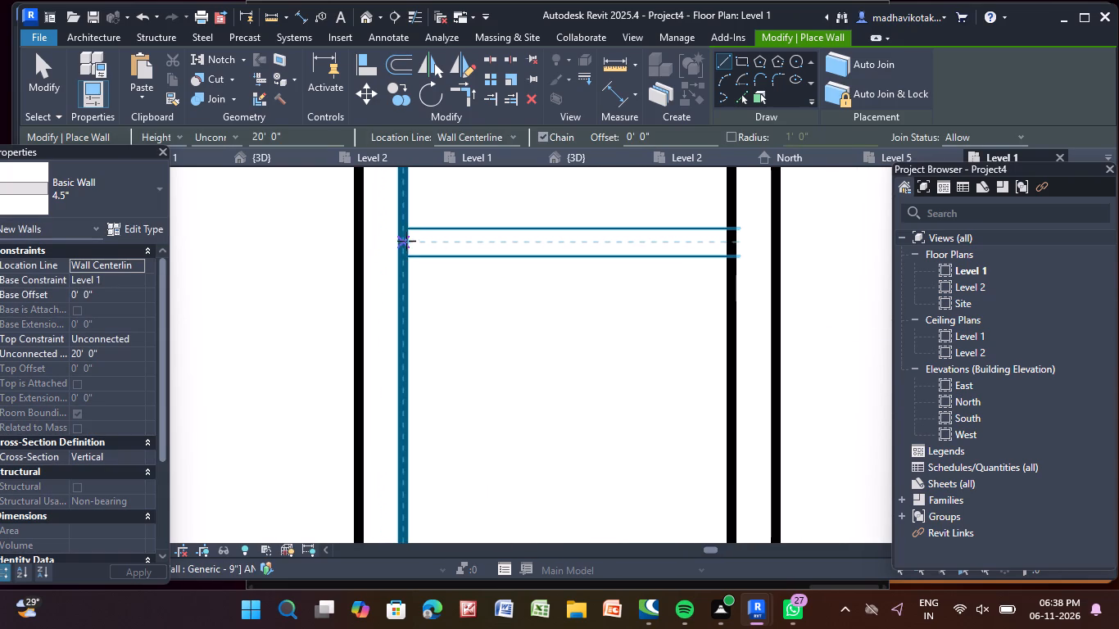
left_click(404, 240)
left_click(736, 242)
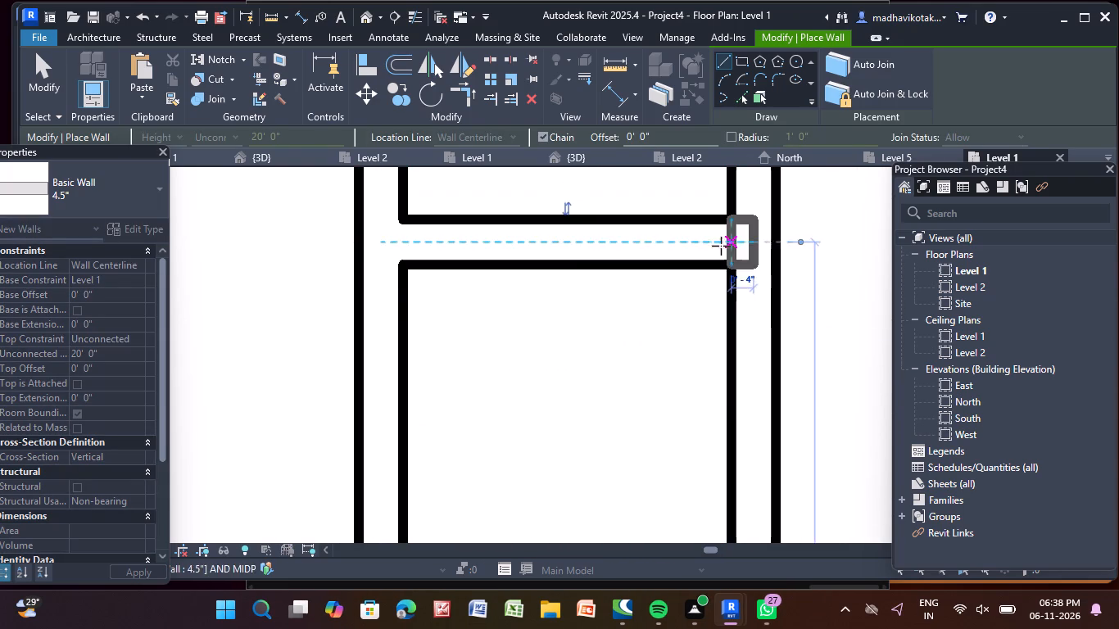
key("Escape")
Draw a 4.5" wall along the long east–west partition south of the dining area, from the west exterior wall to the partition beside the staircase.
scroll(685, 273, "down", 4)
middle_click_drag(631, 423, 578, 265)
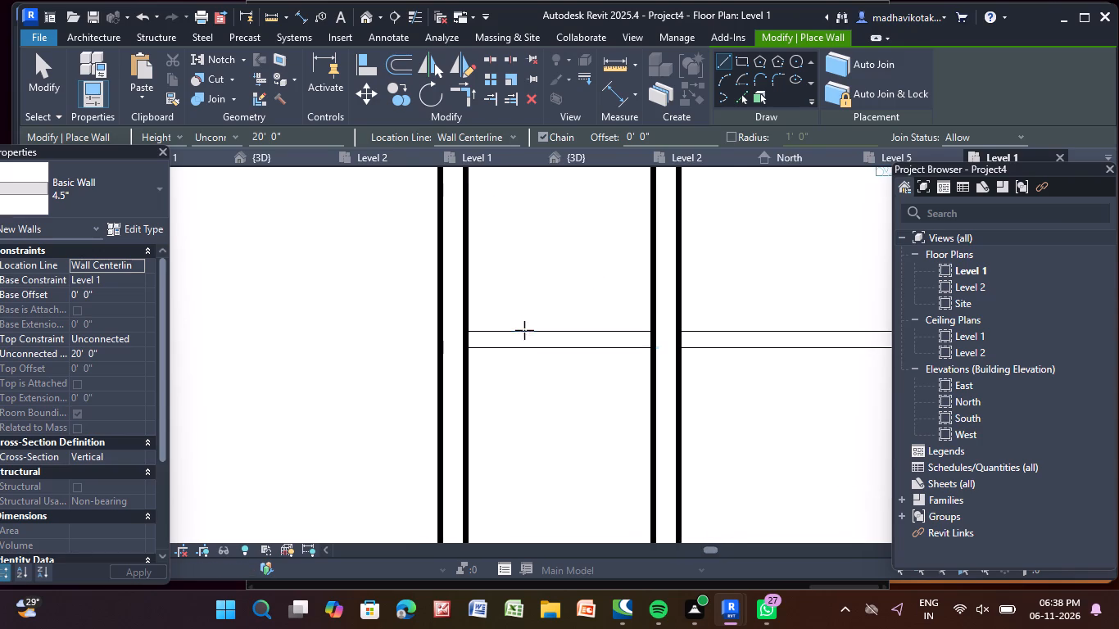
scroll(523, 330, "up", 3)
left_click(439, 340)
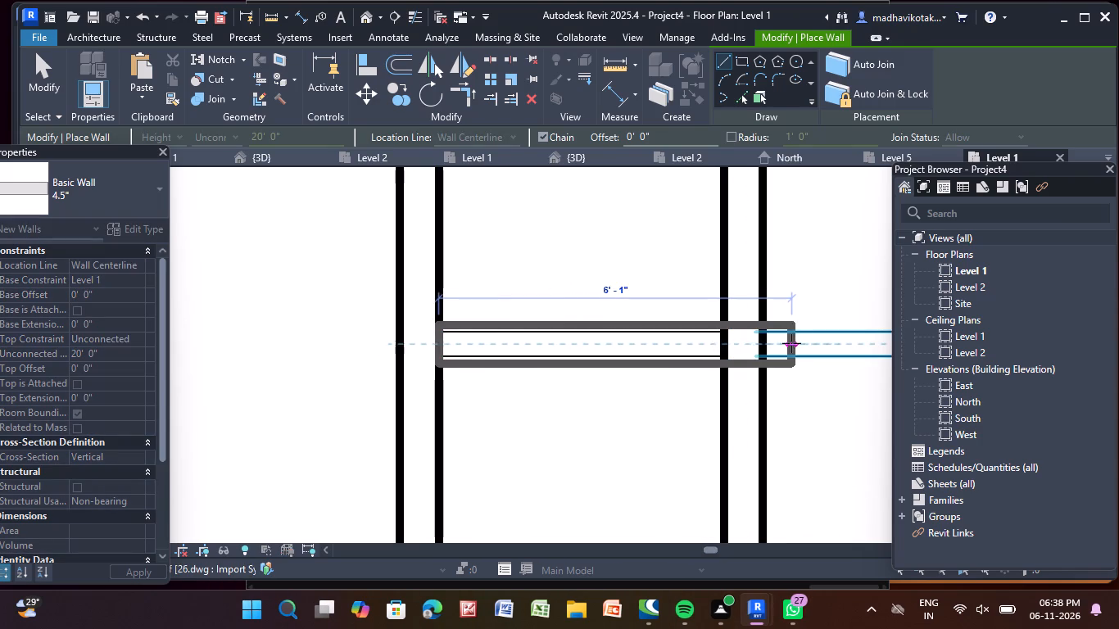
scroll(794, 341, "down", 4)
middle_click_drag(794, 341, 177, 314)
scroll(634, 318, "down", 4)
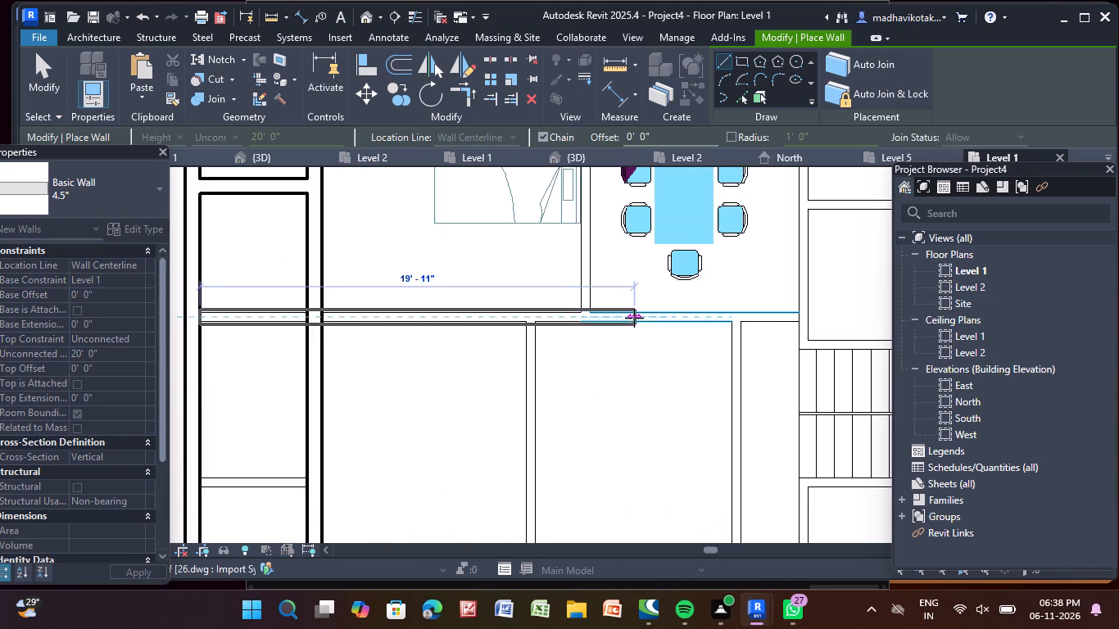
middle_click_drag(634, 318, 582, 341)
scroll(722, 338, "up", 8)
left_click(736, 337)
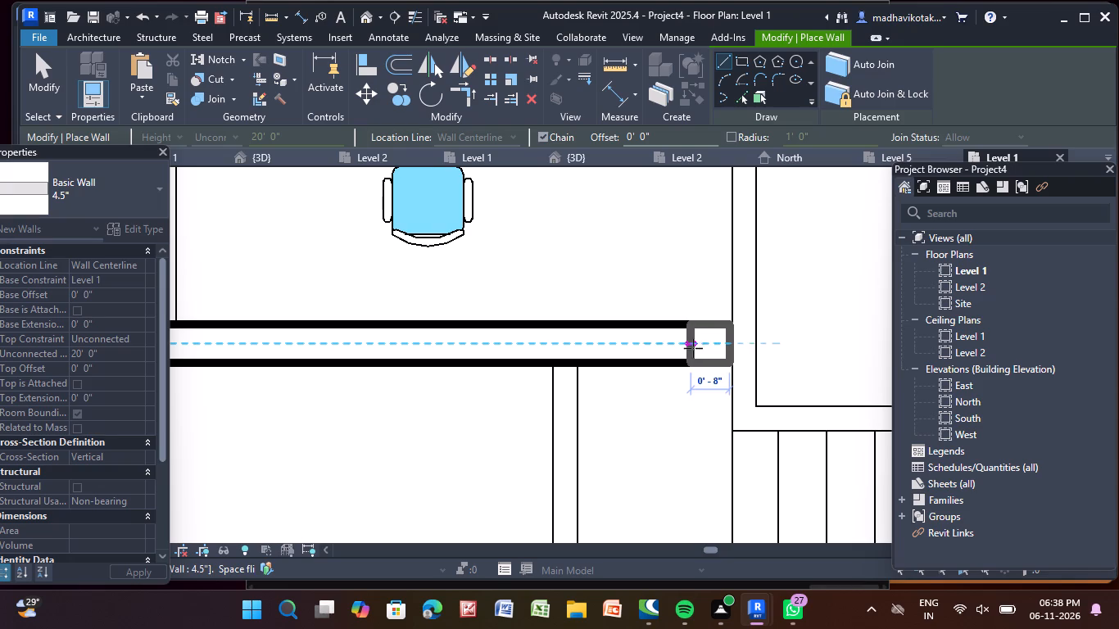
key("Escape")
Draw a 4.5" wall about 4'-11" long across the west strip, along the first partition south of the long east–west wall.
scroll(691, 348, "down", 5)
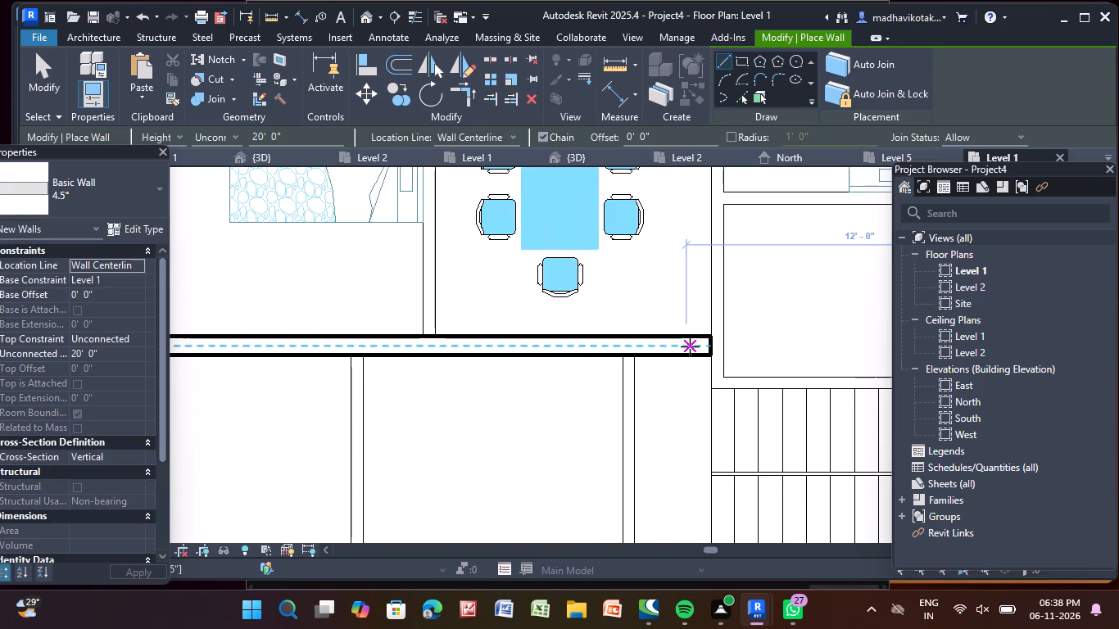
scroll(688, 340, "down", 4)
middle_click_drag(687, 338, 700, 260)
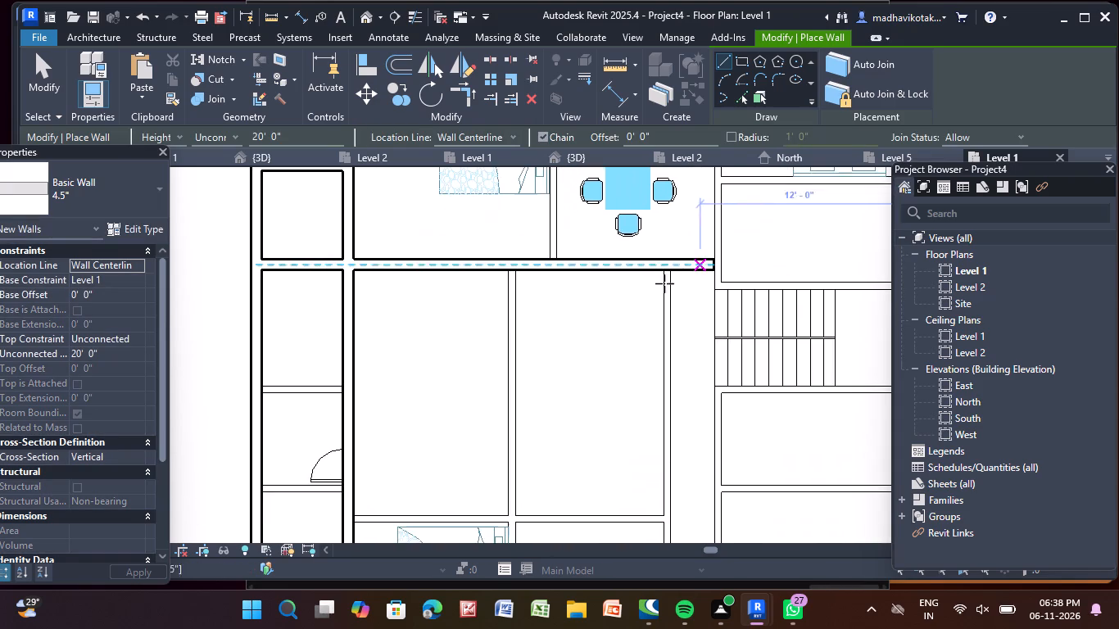
scroll(279, 416, "up", 5)
middle_click_drag(260, 404, 247, 339)
scroll(248, 342, "up", 3)
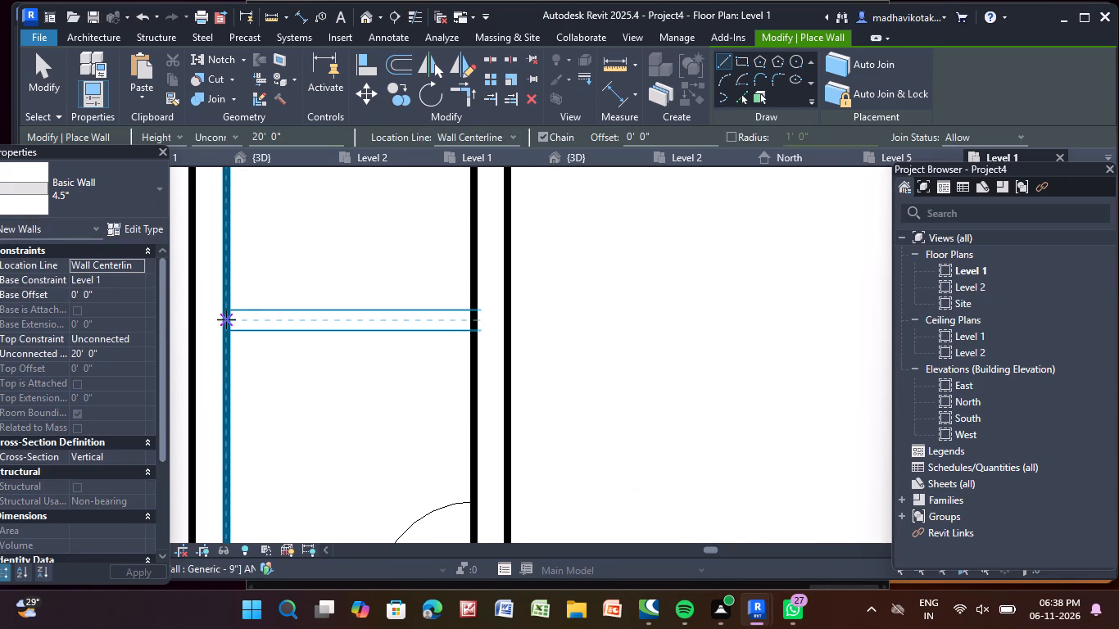
left_click(226, 319)
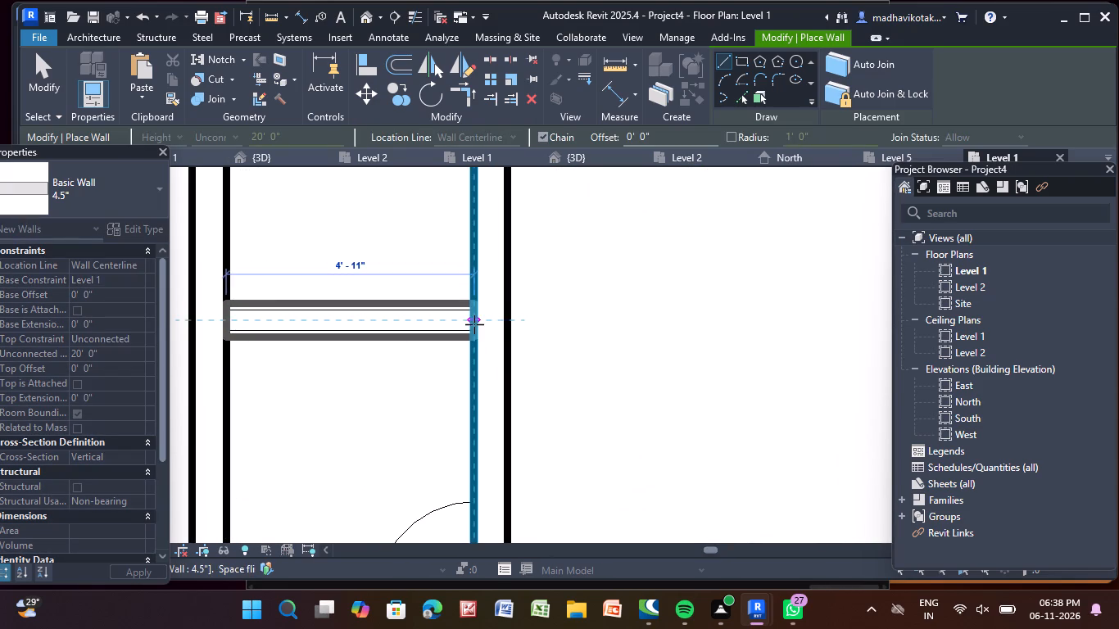
left_click(474, 324)
key("Escape")
Draw a 4.5" wall about 4'-11" long across the west strip, along the next partition south, just below the door.
scroll(467, 353, "down", 2)
middle_click_drag(465, 364, 478, 266)
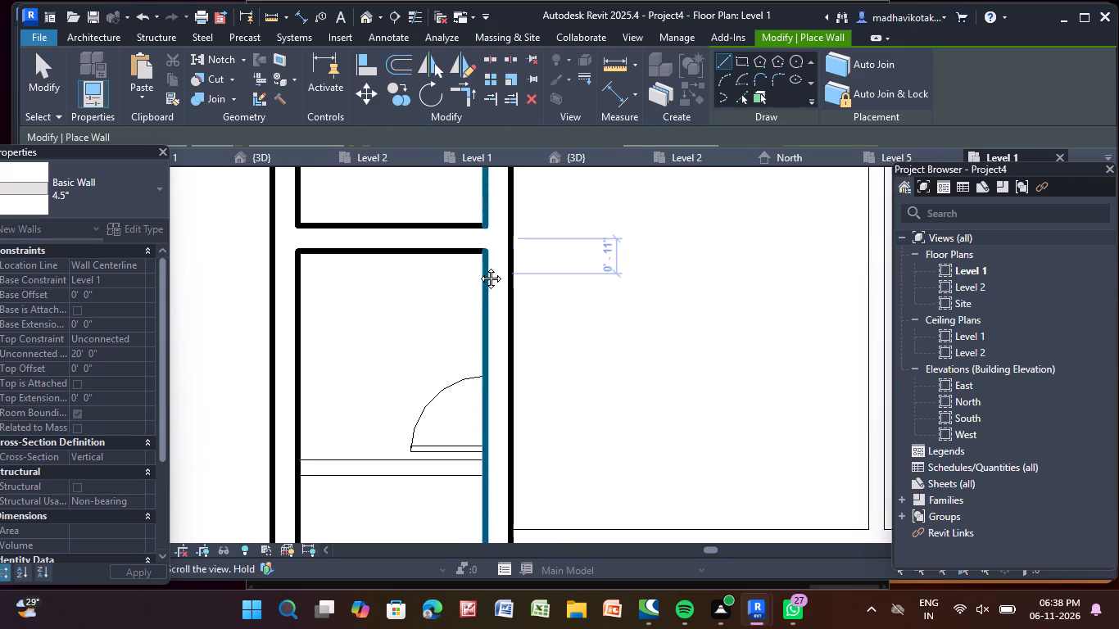
middle_click_drag(478, 266, 488, 224)
scroll(300, 434, "up", 5)
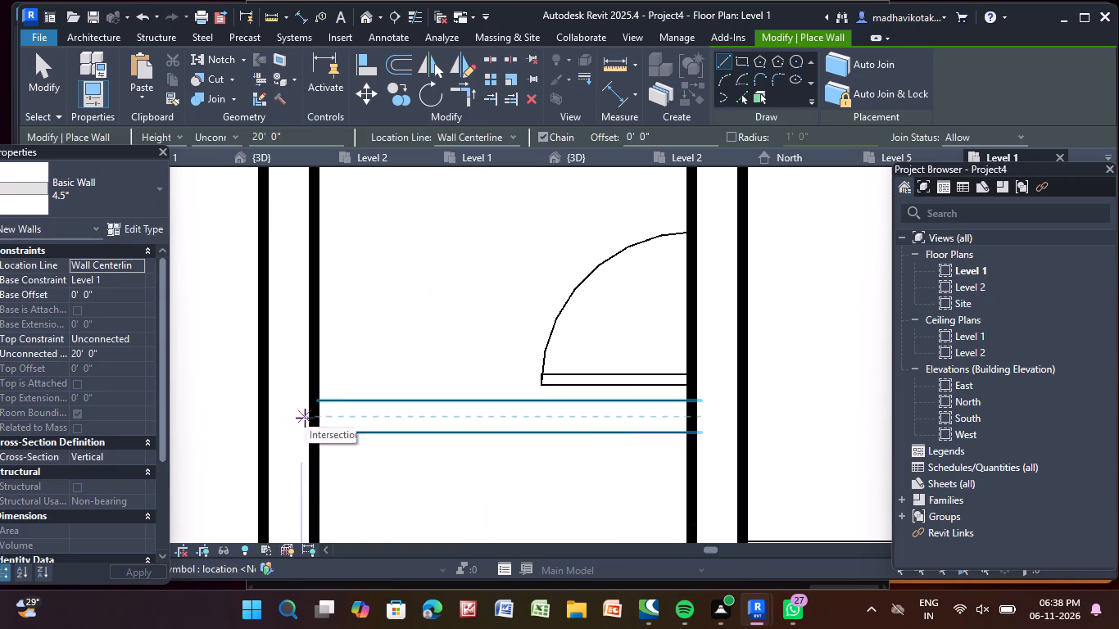
left_click(308, 417)
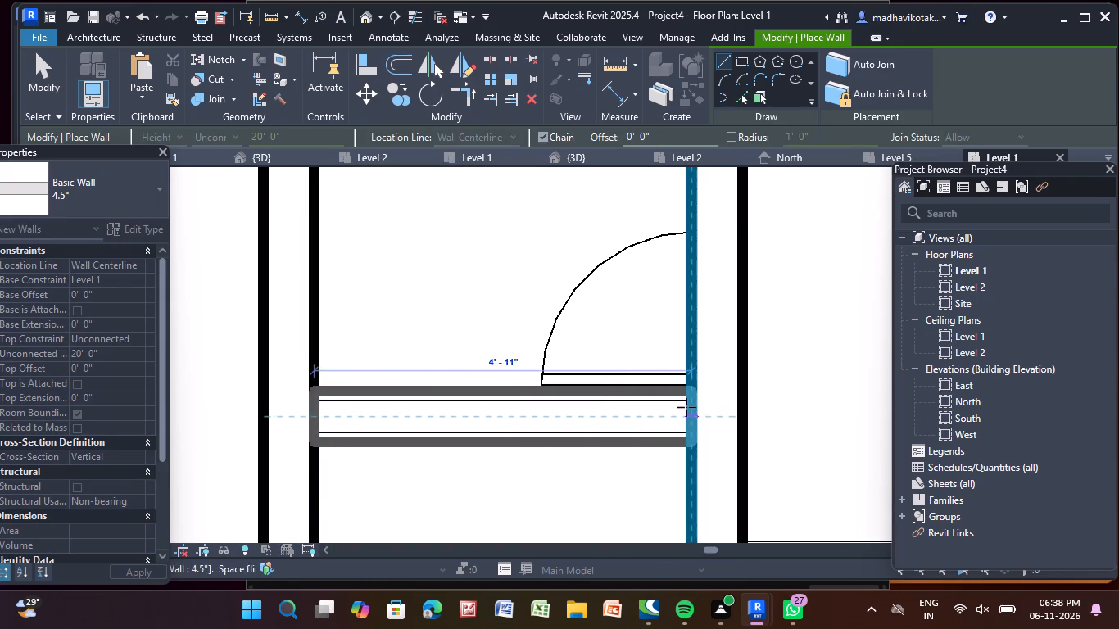
left_click(686, 406)
key("Escape")
Draw a 4.5" wall across the west strip along the southernmost partition between two doors, from the exterior wall to the interior partition.
scroll(668, 405, "down", 6)
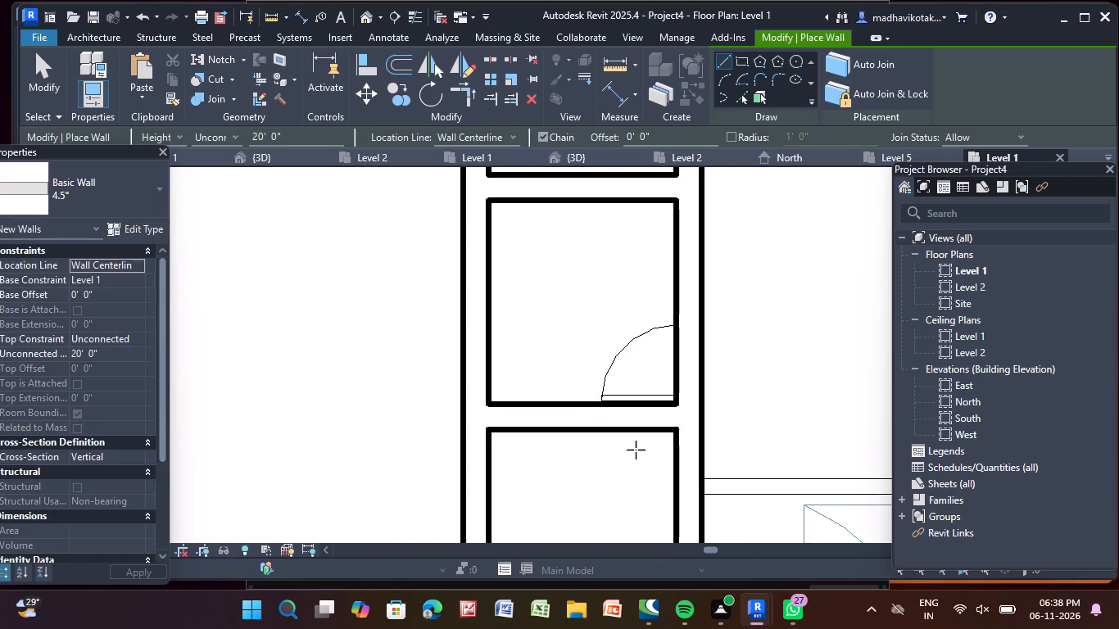
middle_click_drag(635, 450, 518, 169)
middle_click_drag(481, 469, 375, 215)
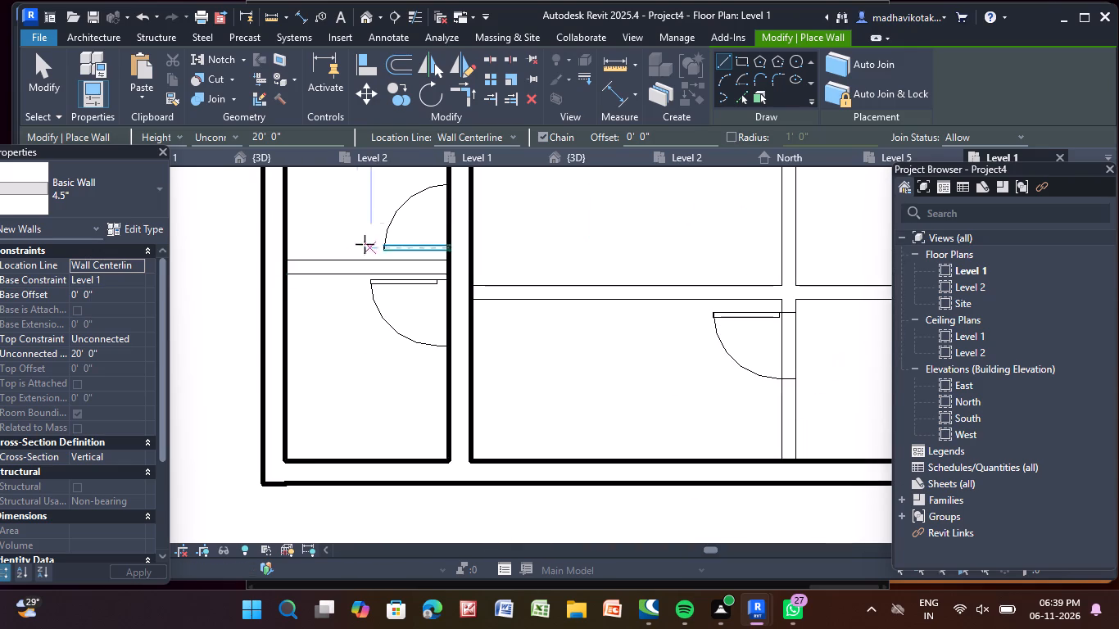
scroll(320, 291, "up", 7)
left_click(275, 257)
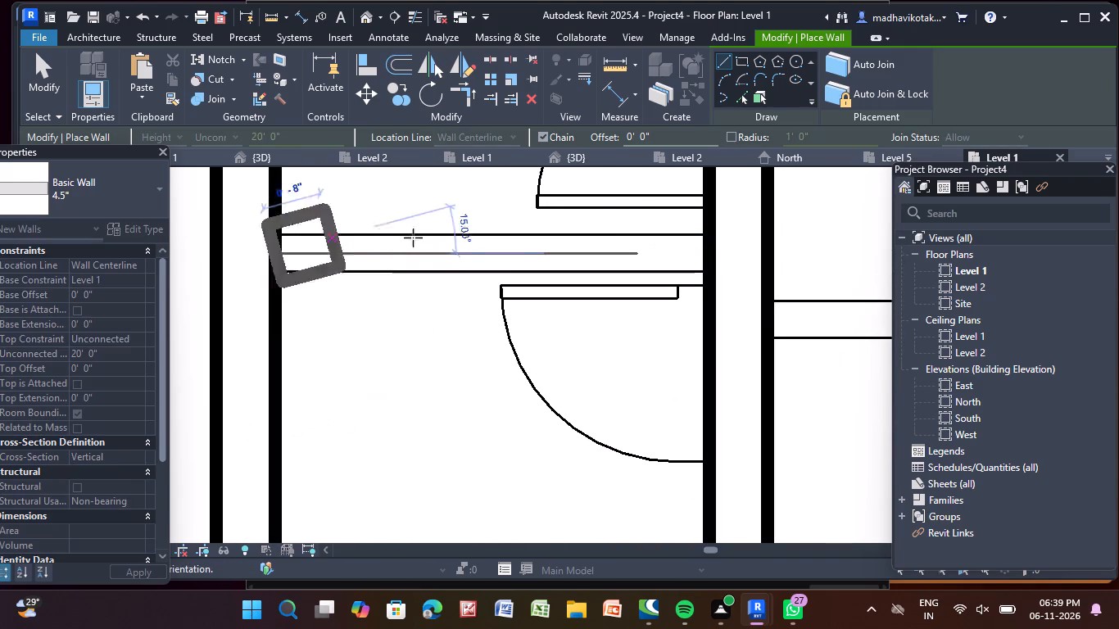
left_click(706, 251)
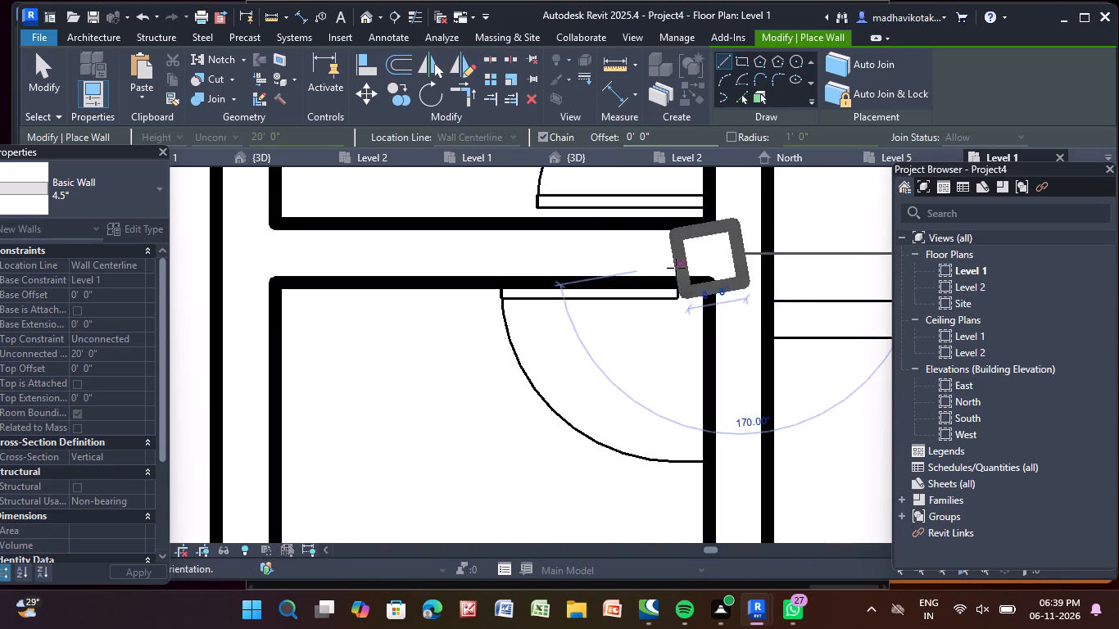
key("Escape")
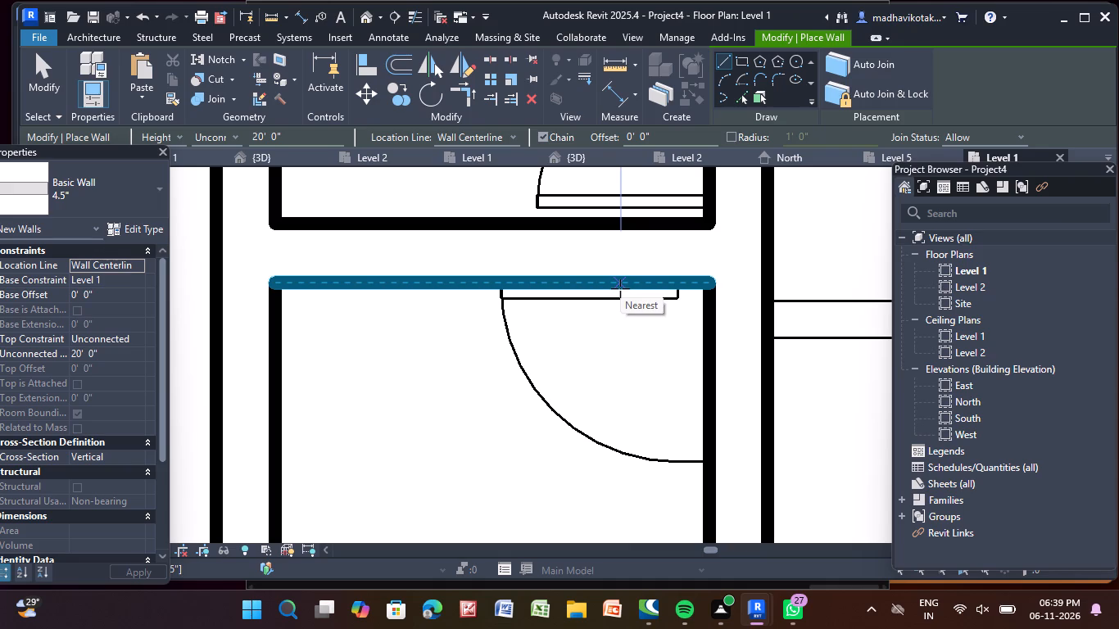
Draw a 4.5" wall along the southernmost east–west partition, from the westernmost interior partition's east face to the east face of the corridor's west partition.
scroll(617, 275, "down", 5)
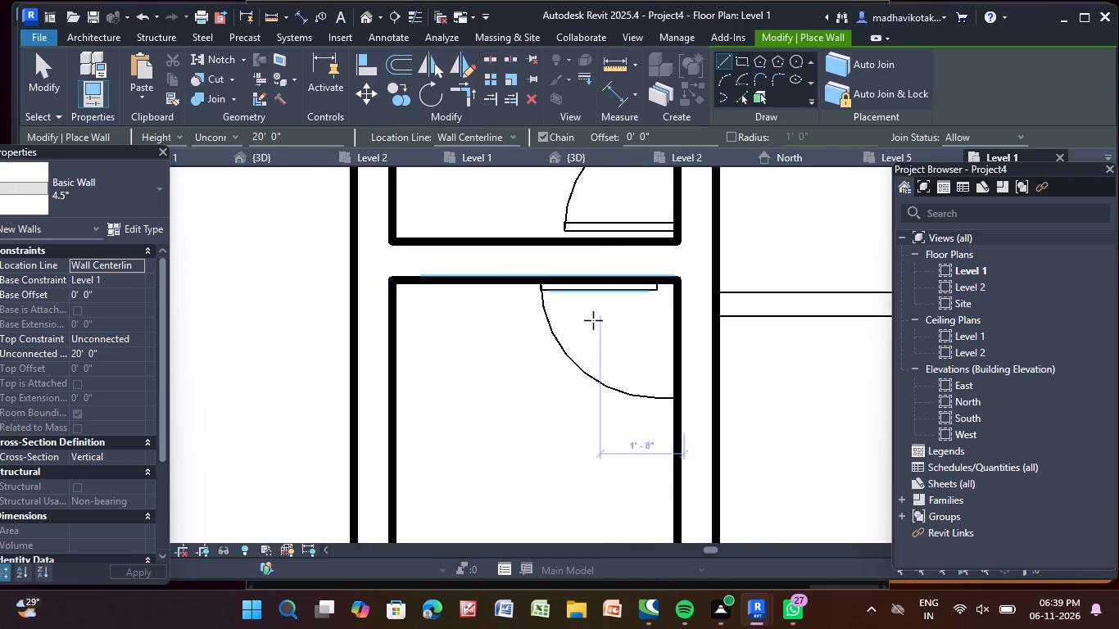
scroll(593, 320, "down", 4)
middle_click_drag(591, 328, 281, 342)
middle_click_drag(269, 342, 258, 342)
scroll(373, 323, "up", 3)
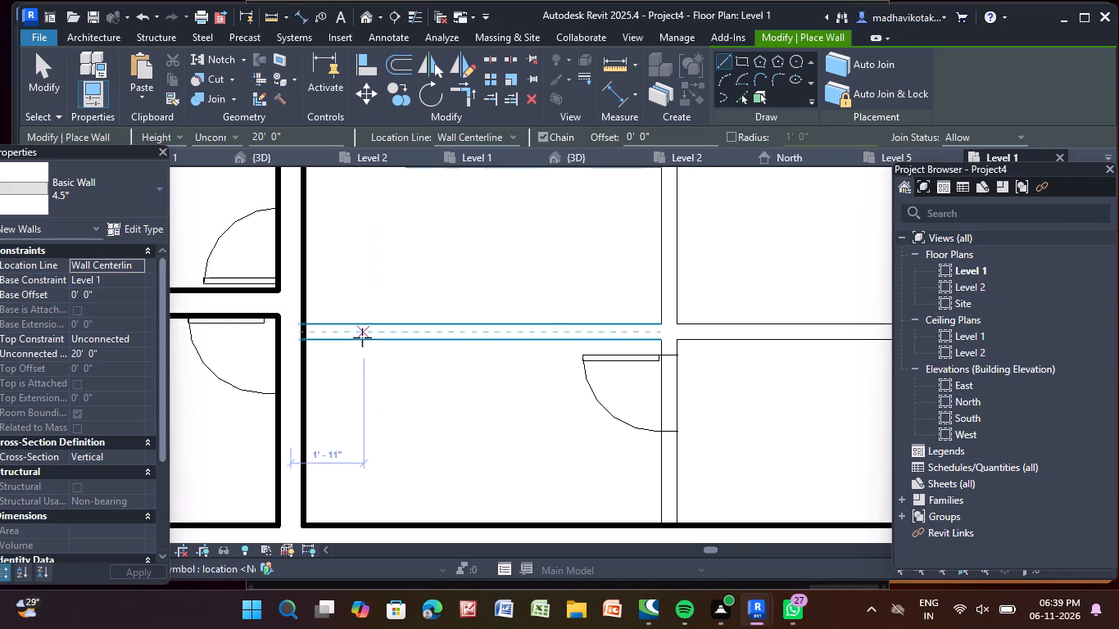
scroll(325, 330, "up", 3)
left_click(288, 330)
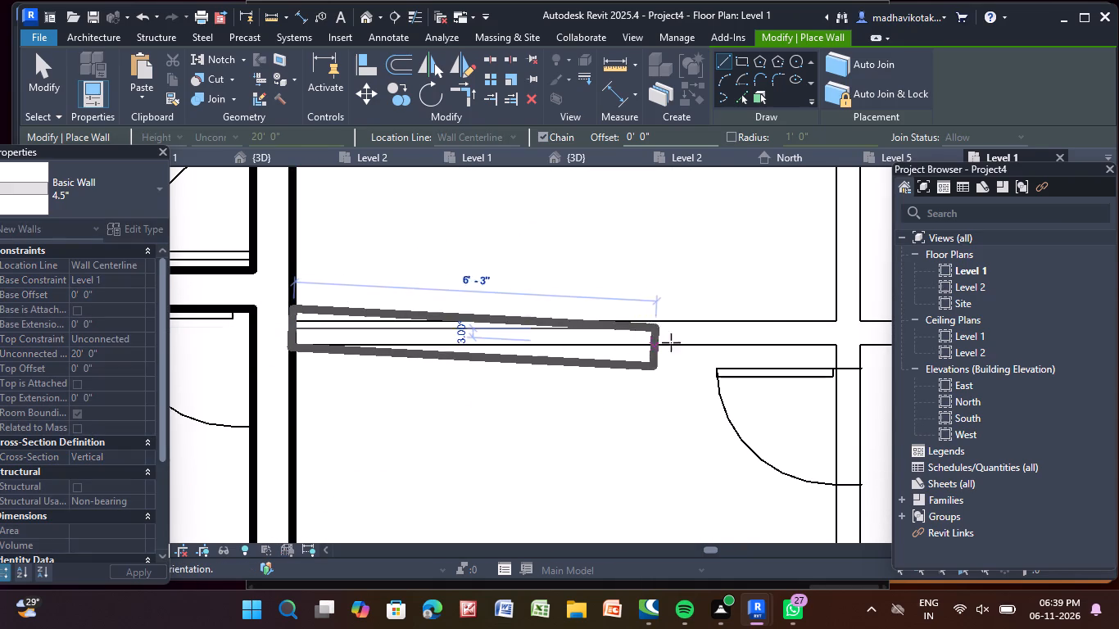
scroll(810, 335, "down", 2)
middle_click_drag(809, 333, 317, 265)
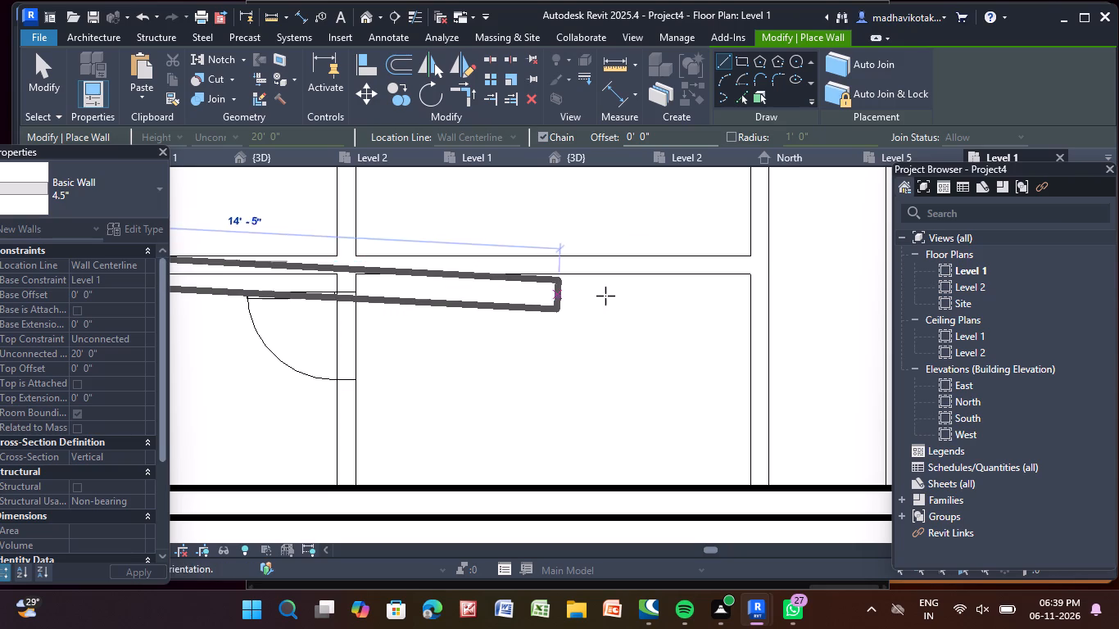
scroll(772, 262, "up", 3)
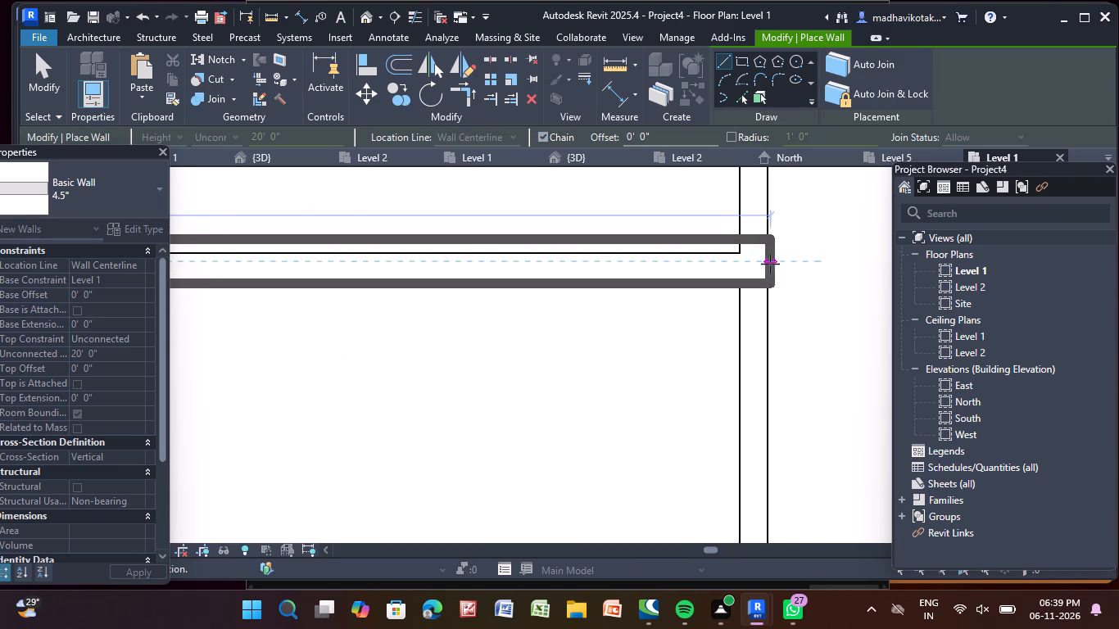
left_click(768, 265)
key("Escape")
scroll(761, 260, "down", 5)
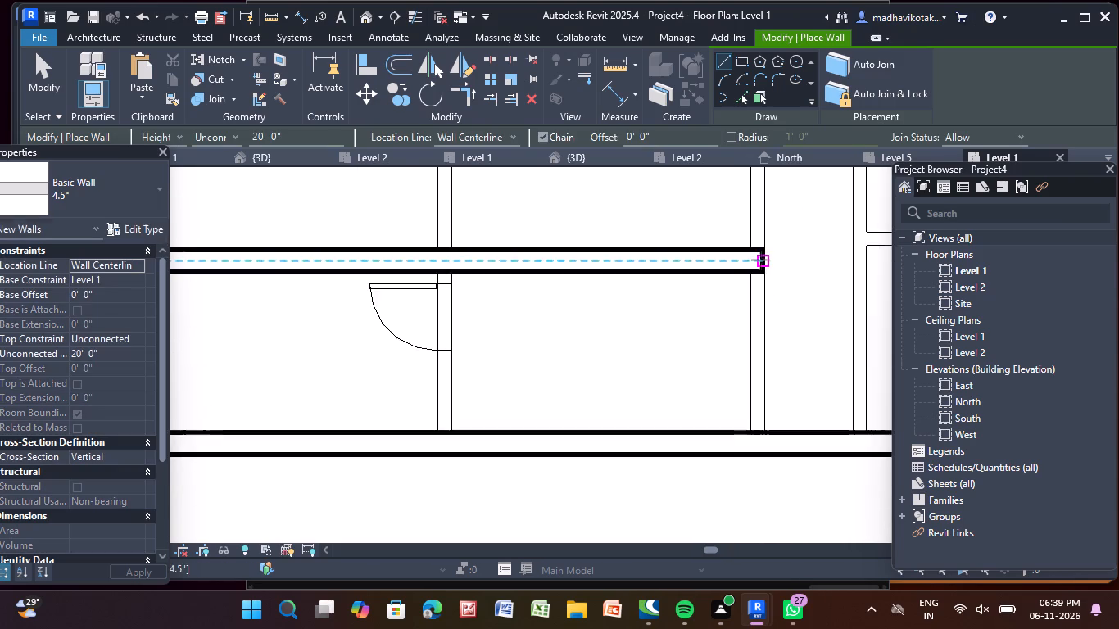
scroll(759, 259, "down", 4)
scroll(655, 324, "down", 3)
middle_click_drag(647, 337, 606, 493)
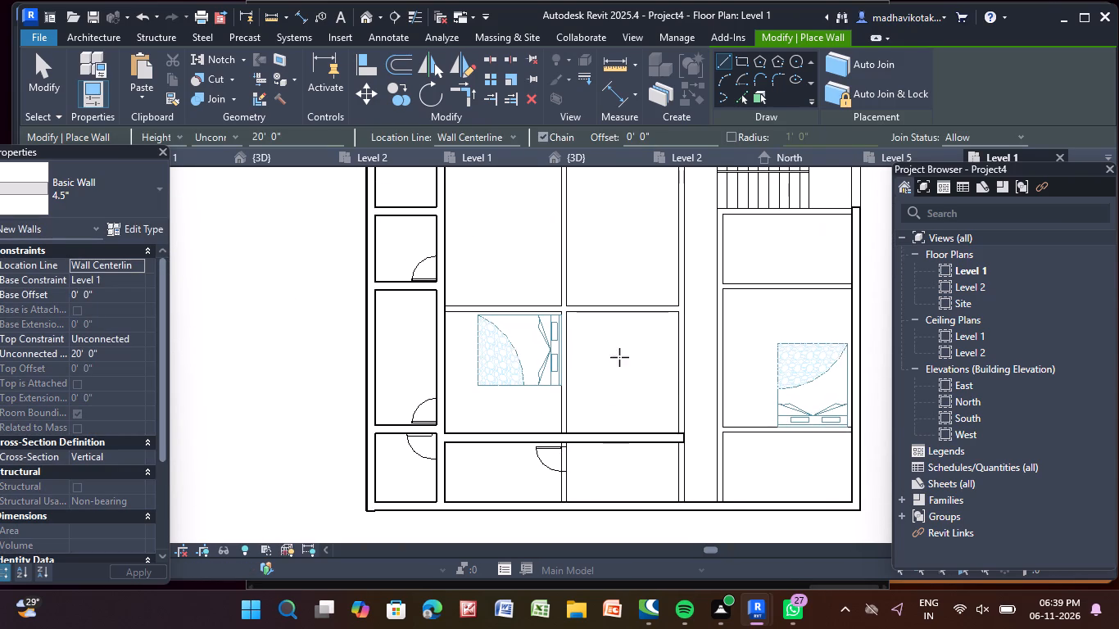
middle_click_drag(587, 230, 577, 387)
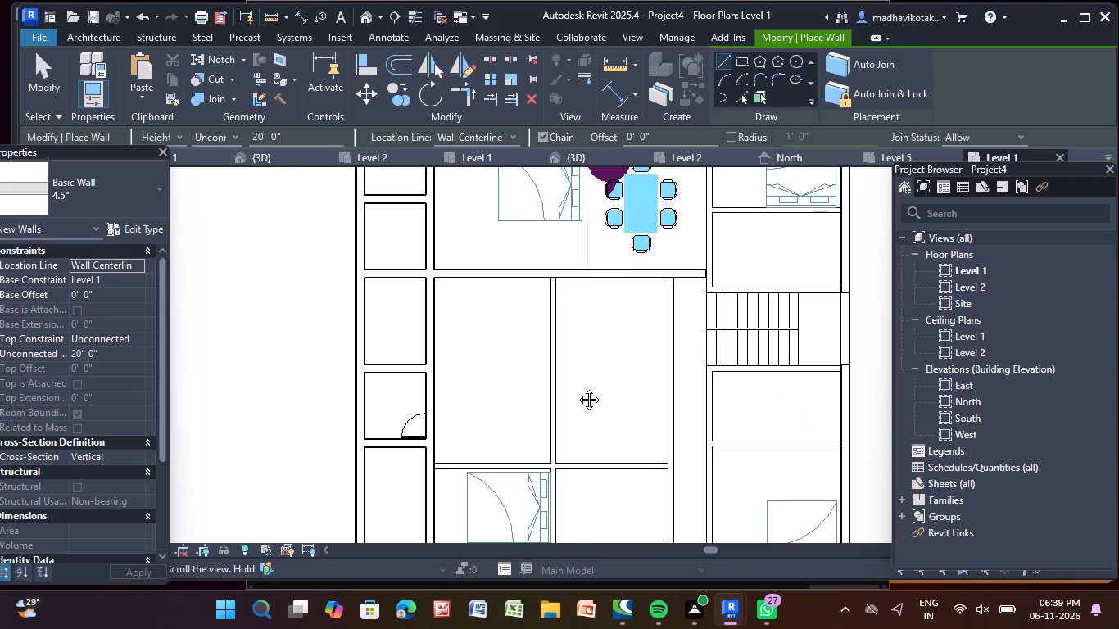
Draw a 4.5" wall south from the long east–west wall to the south exterior wall, along the partition between the two southern room columns.
middle_click_drag(577, 387, 577, 383)
scroll(562, 300, "up", 12)
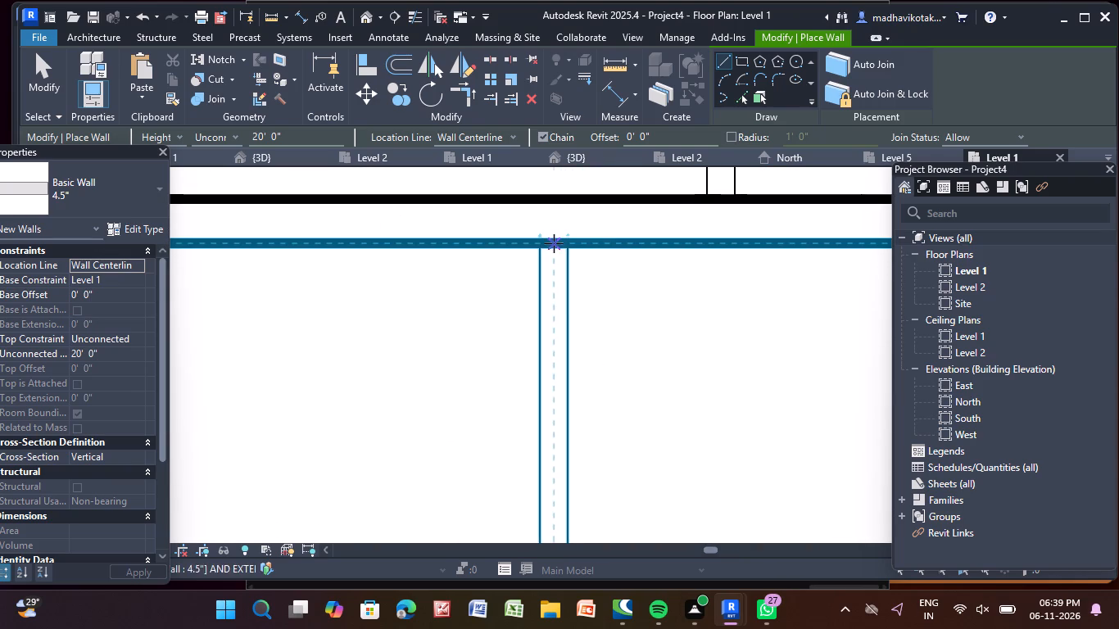
left_click(554, 243)
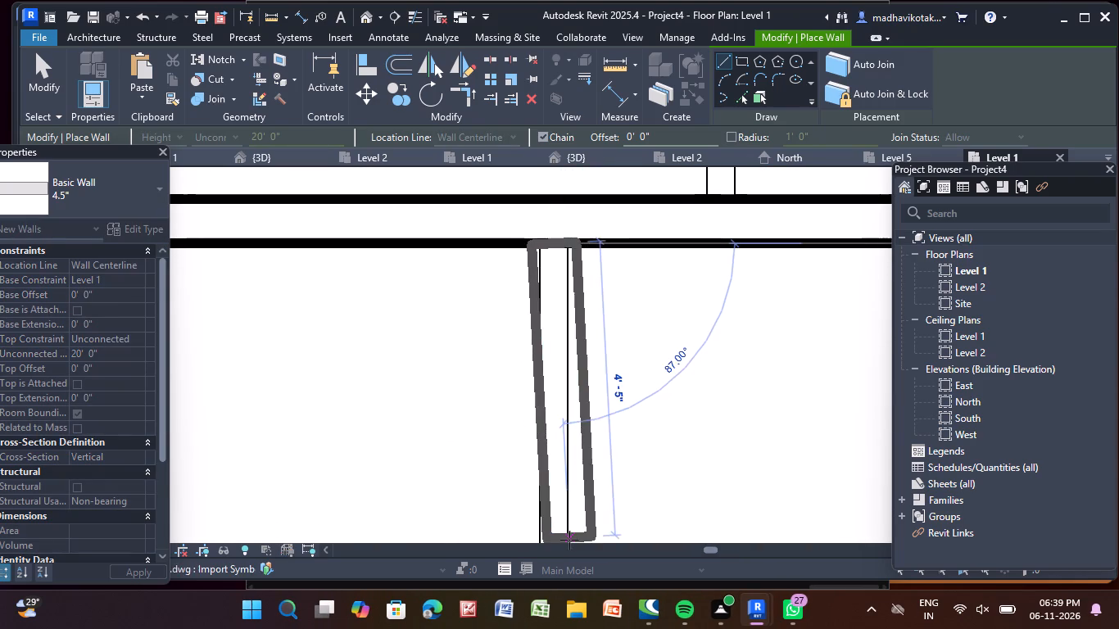
scroll(551, 513, "down", 6)
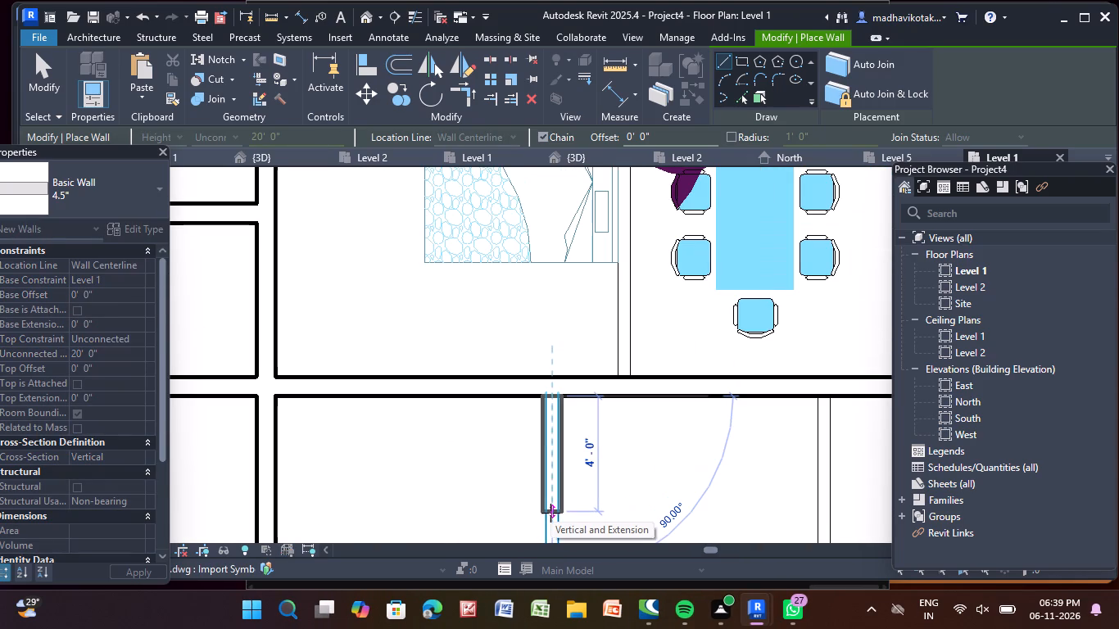
middle_click_drag(550, 512, 450, 7)
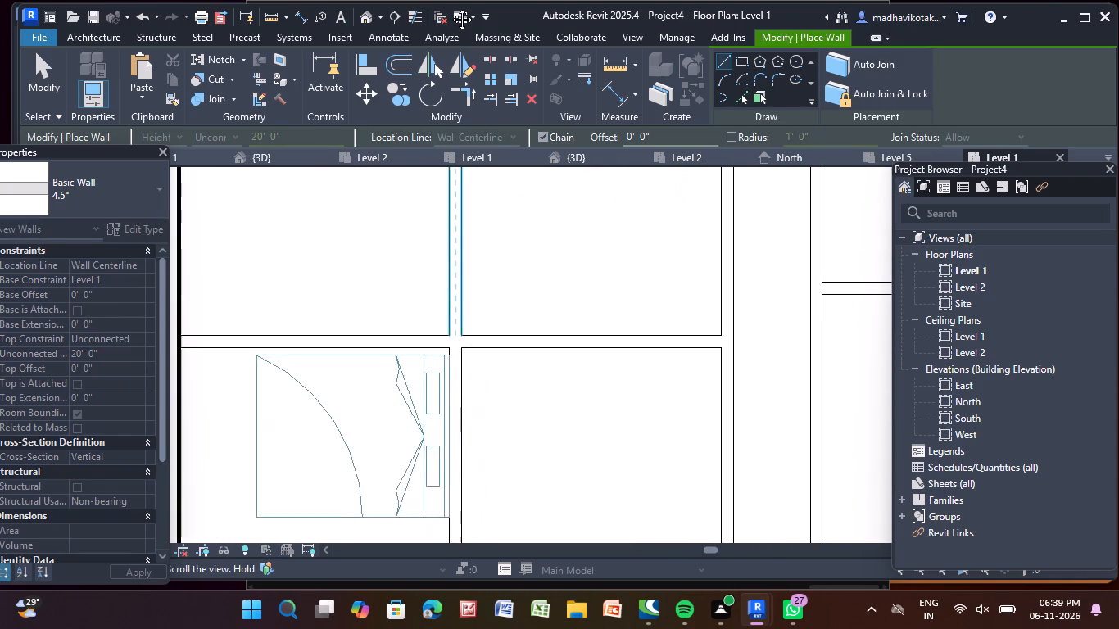
middle_click_drag(450, 7, 444, 0)
scroll(452, 380, "down", 4)
middle_click_drag(452, 377, 448, 353)
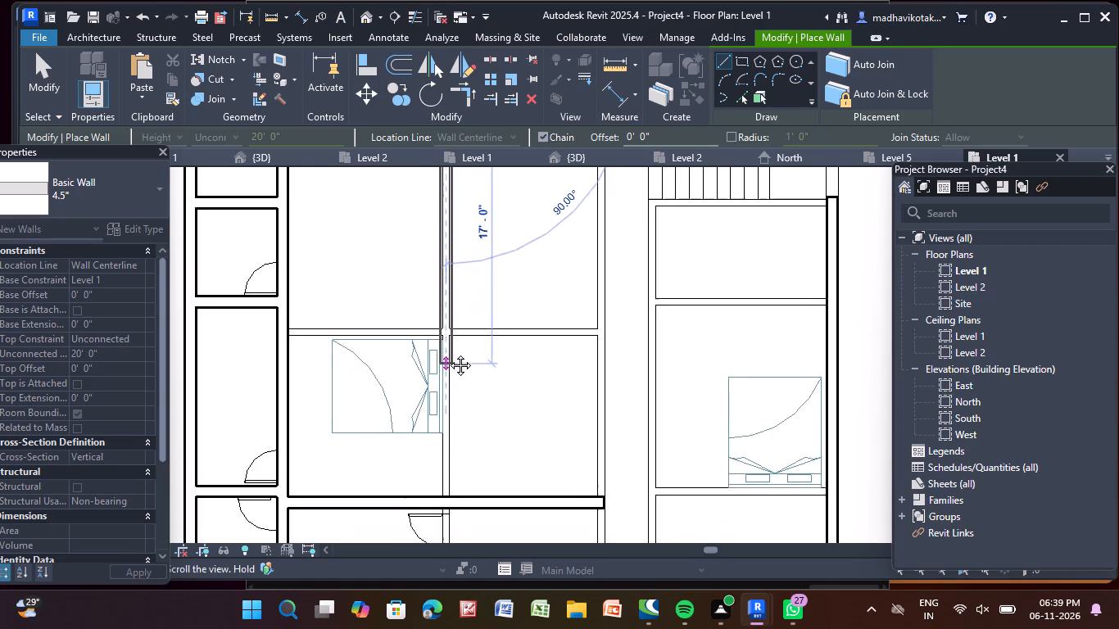
middle_click_drag(448, 353, 383, 26)
middle_click_drag(385, 213, 387, 319)
scroll(383, 324, "up", 9)
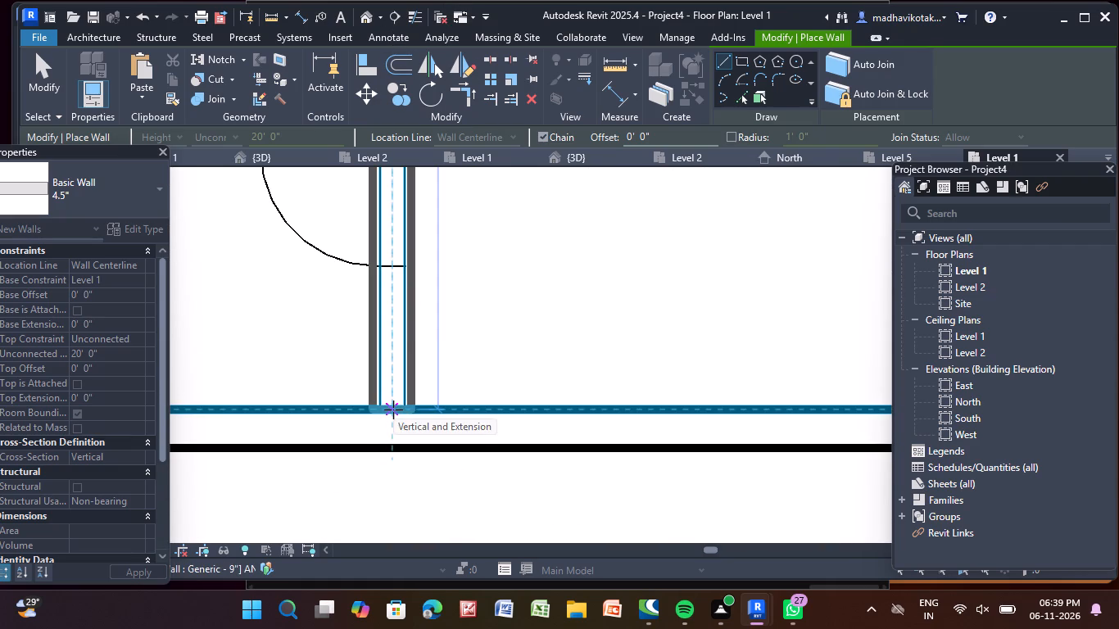
left_click(393, 410)
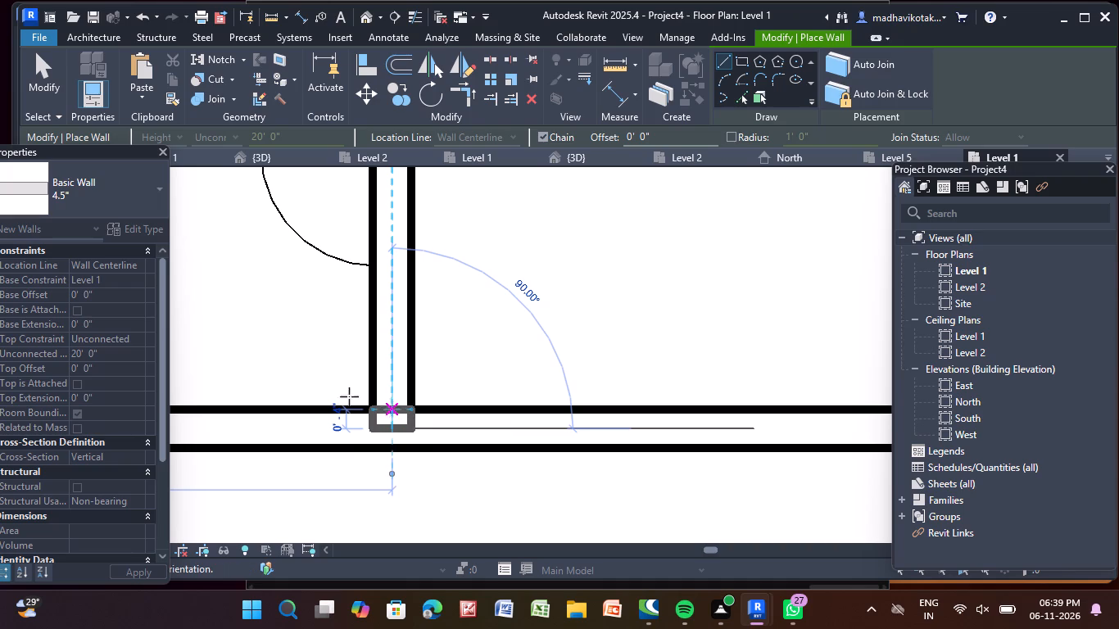
key("Escape")
Draw a 4.5" wall about 19'-6 1/2" long along the east–west partition north of the southern bedroom, ending at the corridor's west partition.
scroll(350, 393, "down", 8)
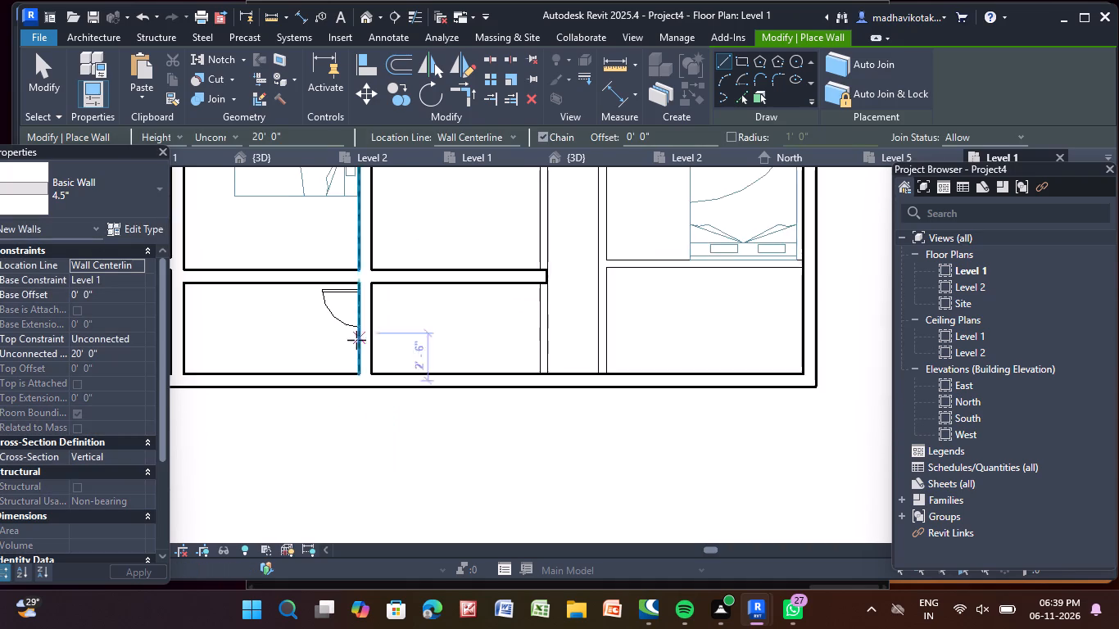
middle_click(356, 340)
scroll(356, 340, "down", 1)
middle_click_drag(357, 260, 433, 590)
scroll(308, 450, "up", 3)
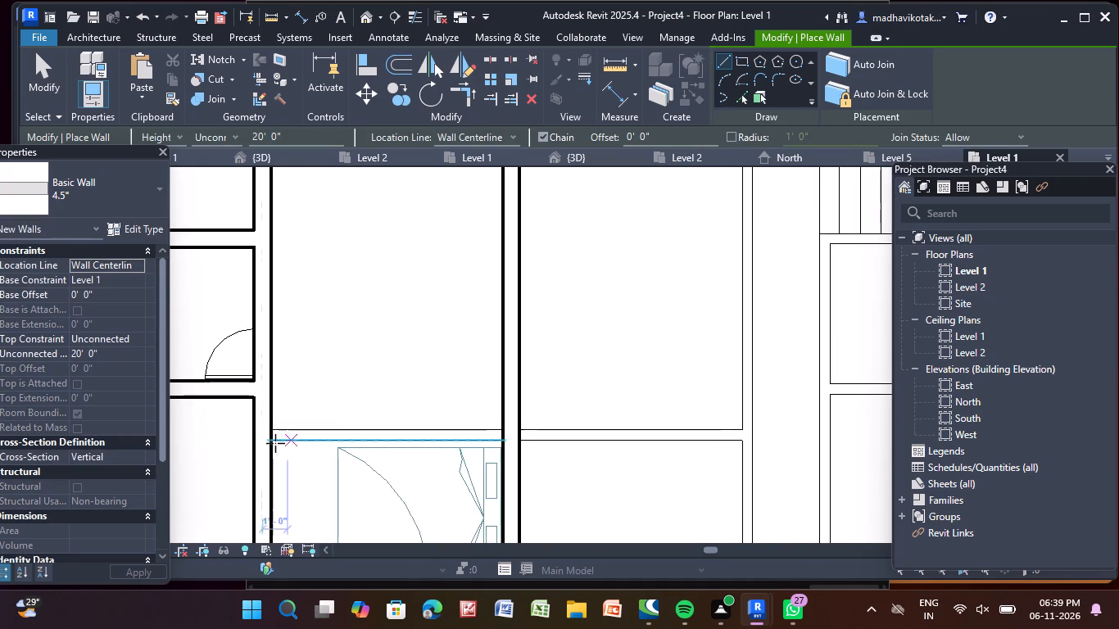
scroll(251, 437, "up", 9)
left_click(305, 428)
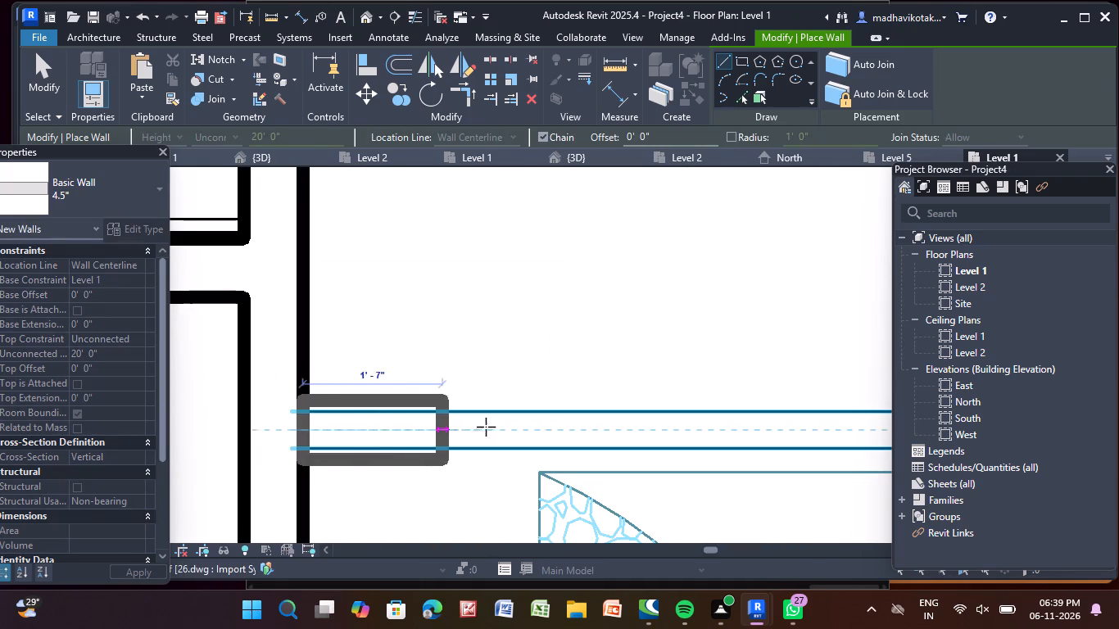
scroll(623, 436, "down", 2)
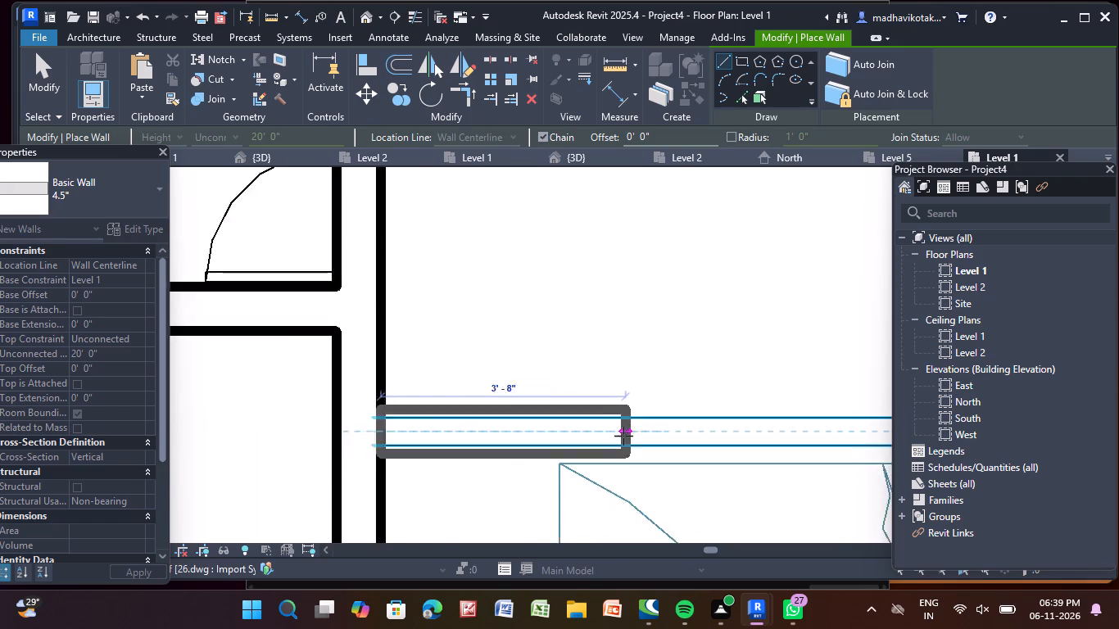
scroll(623, 436, "down", 2)
middle_click_drag(616, 437, 327, 443)
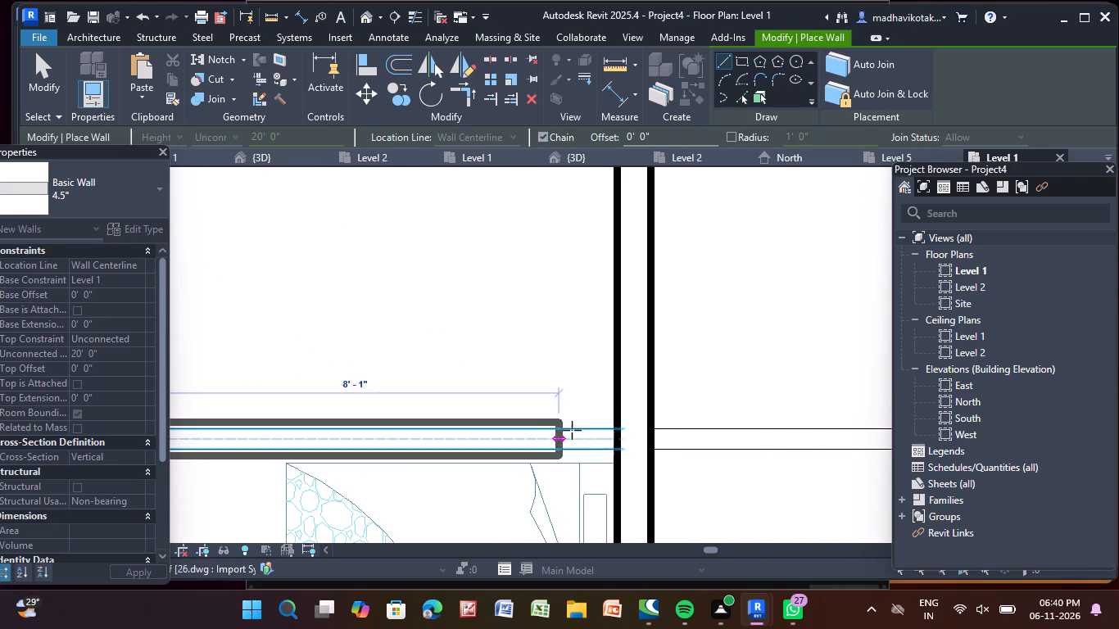
middle_click_drag(799, 432, 368, 368)
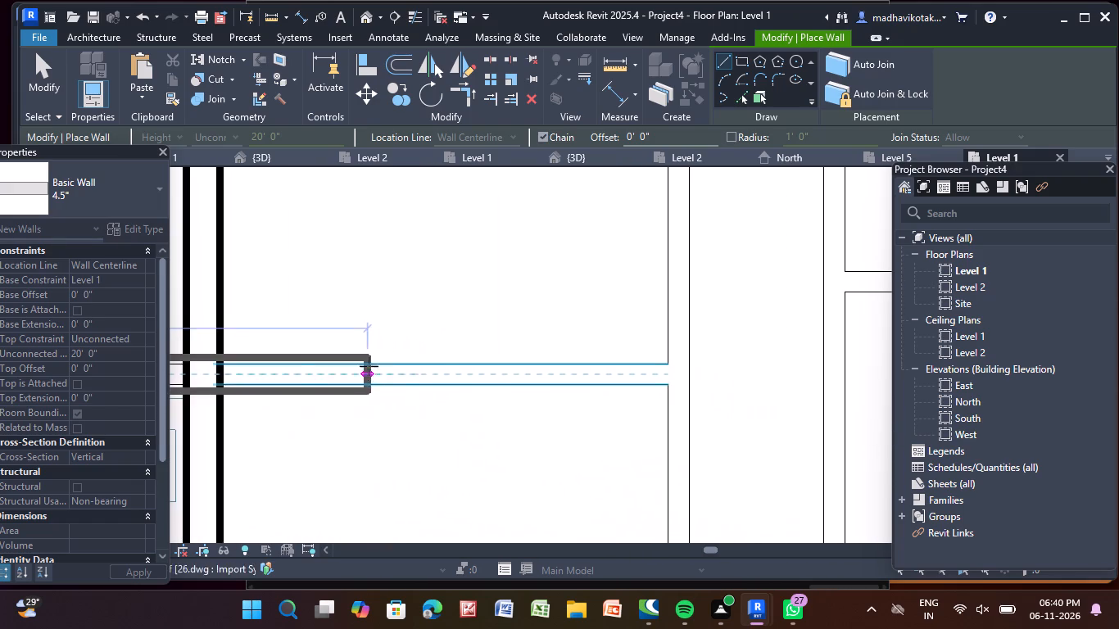
left_click(696, 371)
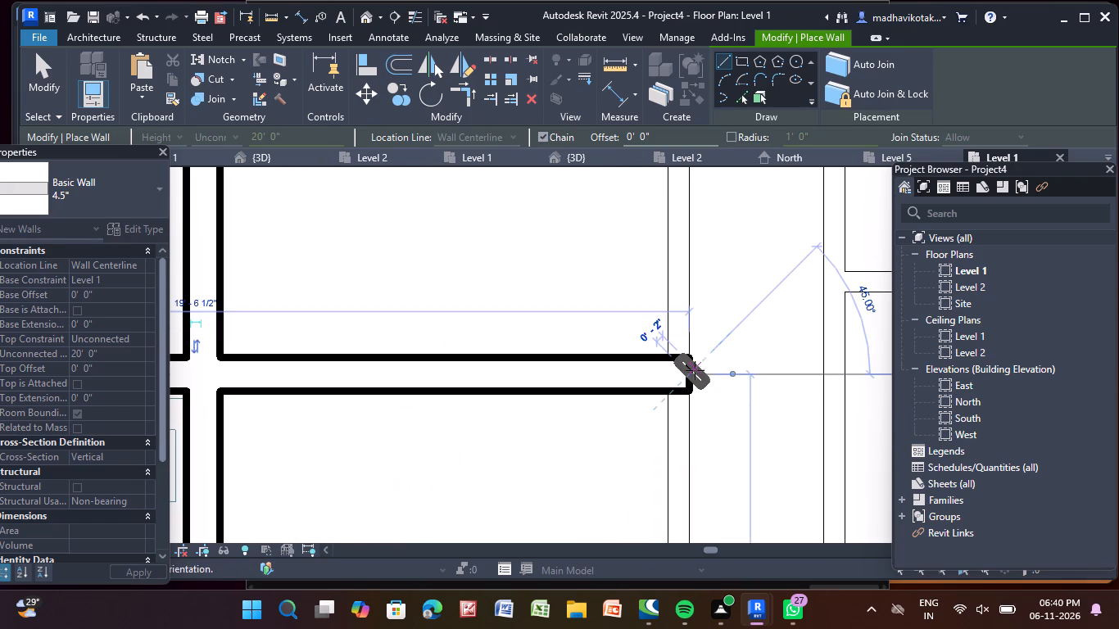
key("Escape")
Draw a 4.5" wall along the corridor's west partition, from the long east–west wall south to the exterior wall.
scroll(651, 336, "down", 9)
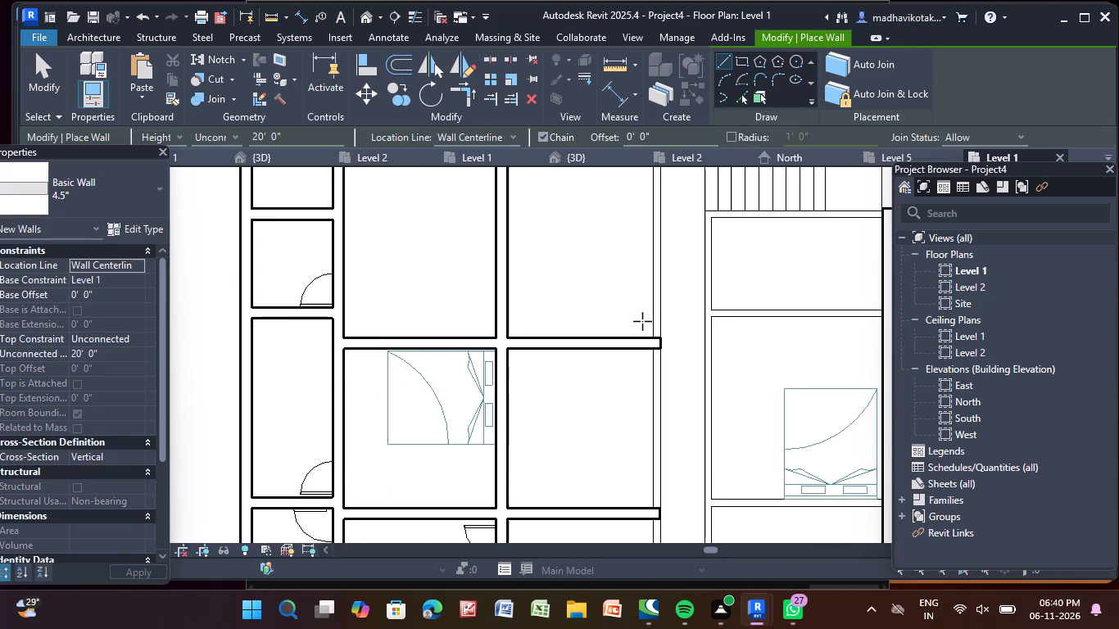
middle_click_drag(642, 321, 576, 486)
scroll(631, 355, "down", 1)
scroll(595, 372, "up", 7)
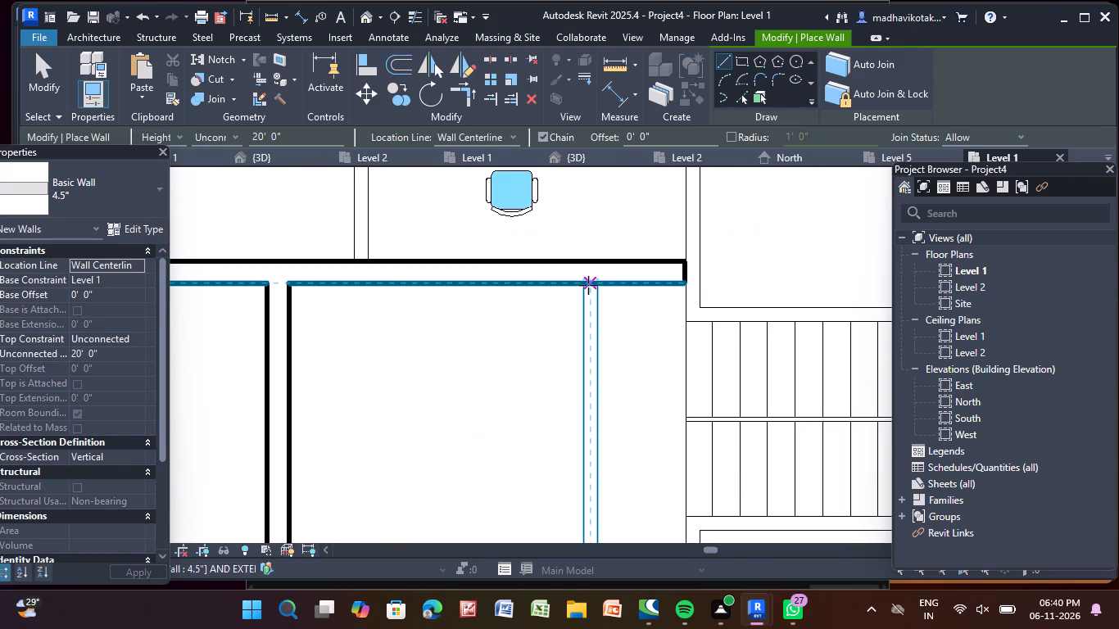
left_click(588, 285)
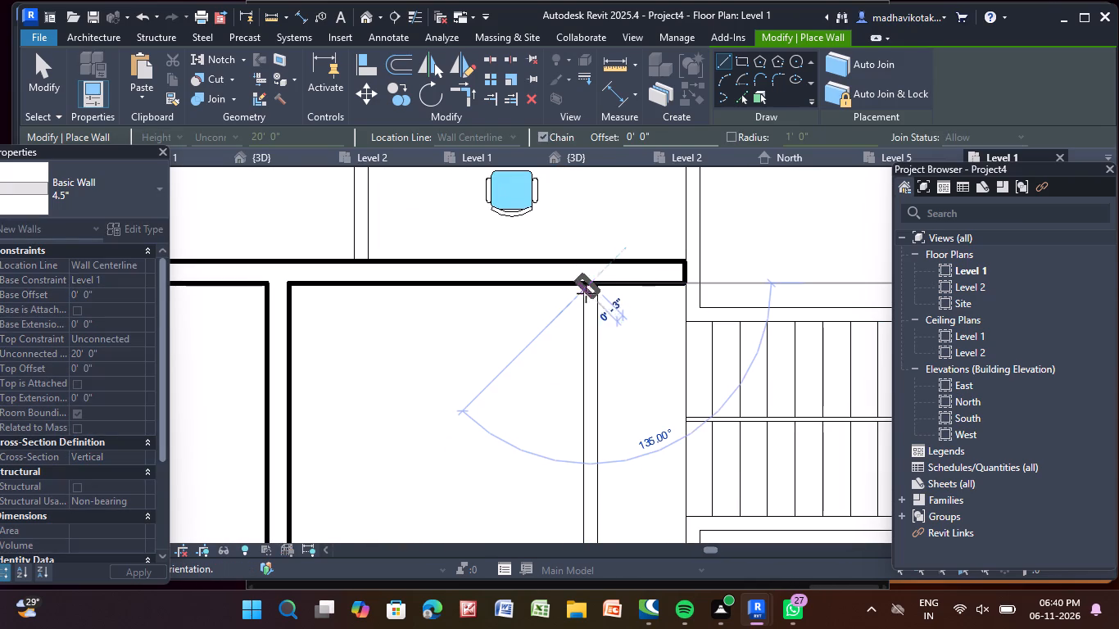
scroll(590, 505, "down", 4)
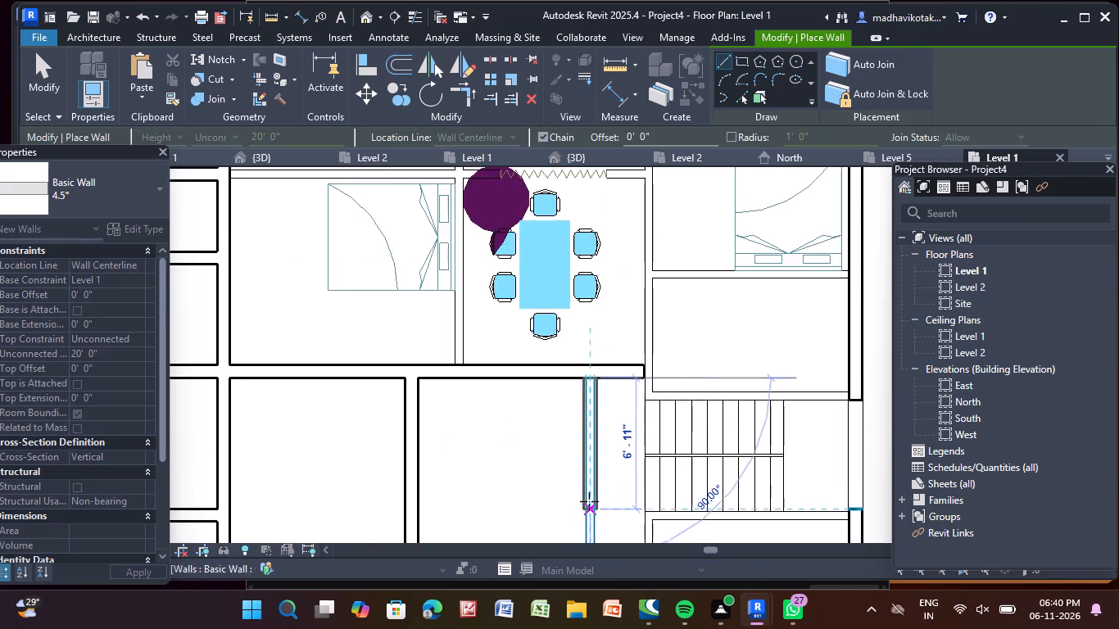
middle_click_drag(589, 502, 555, 279)
scroll(563, 501, "down", 1)
middle_click_drag(561, 497, 550, 473)
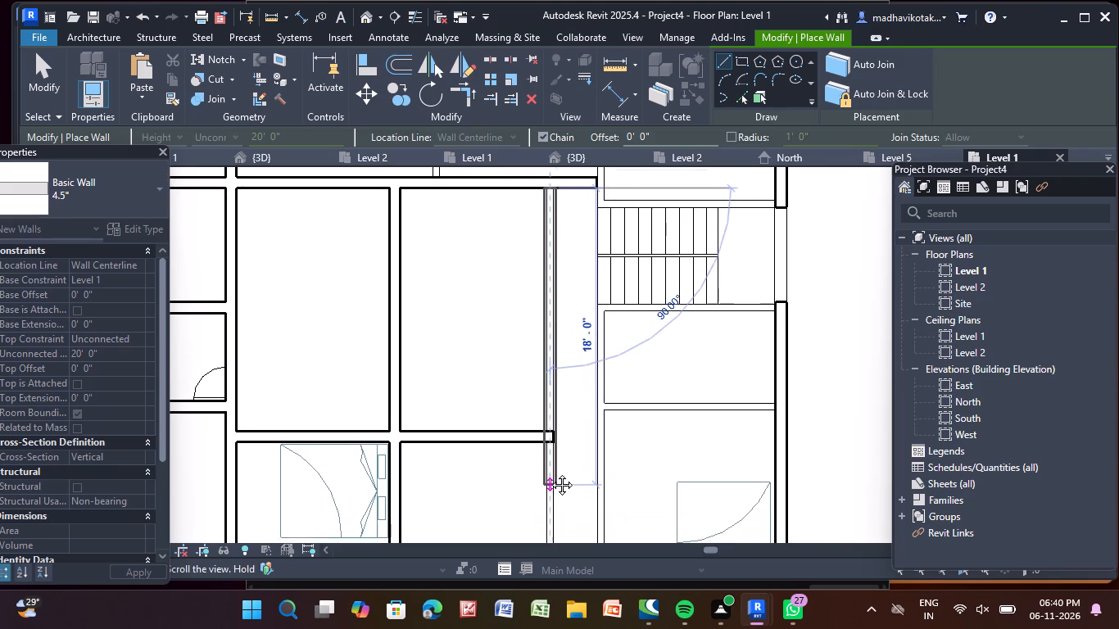
middle_click_drag(550, 473, 435, 223)
scroll(487, 356, "down", 1)
scroll(430, 405, "up", 7)
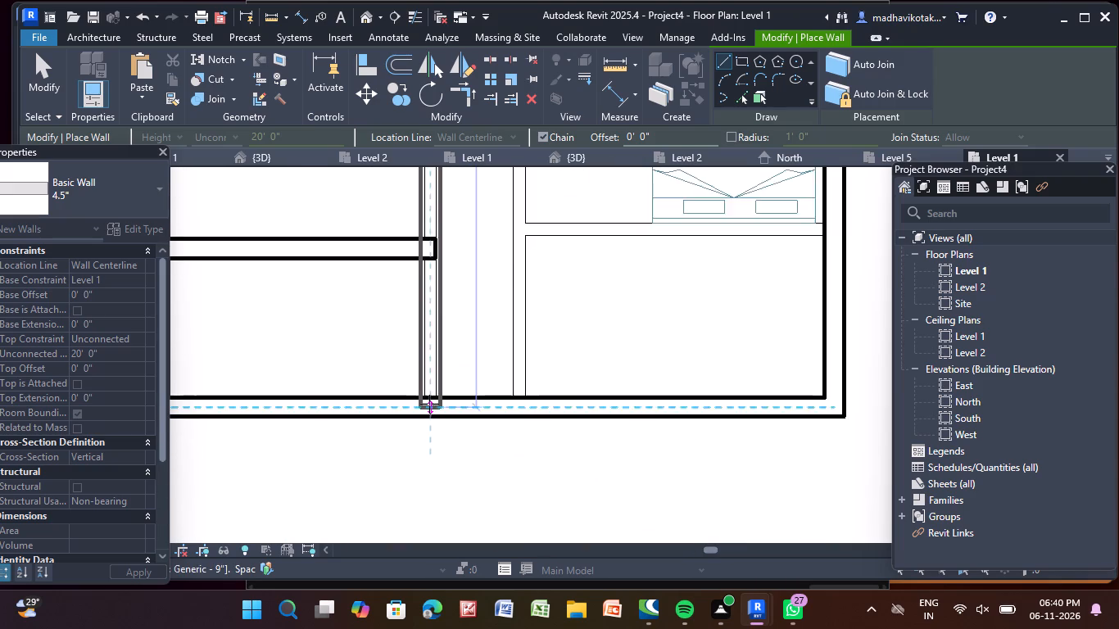
scroll(429, 404, "up", 2)
left_click(433, 392)
key("Escape")
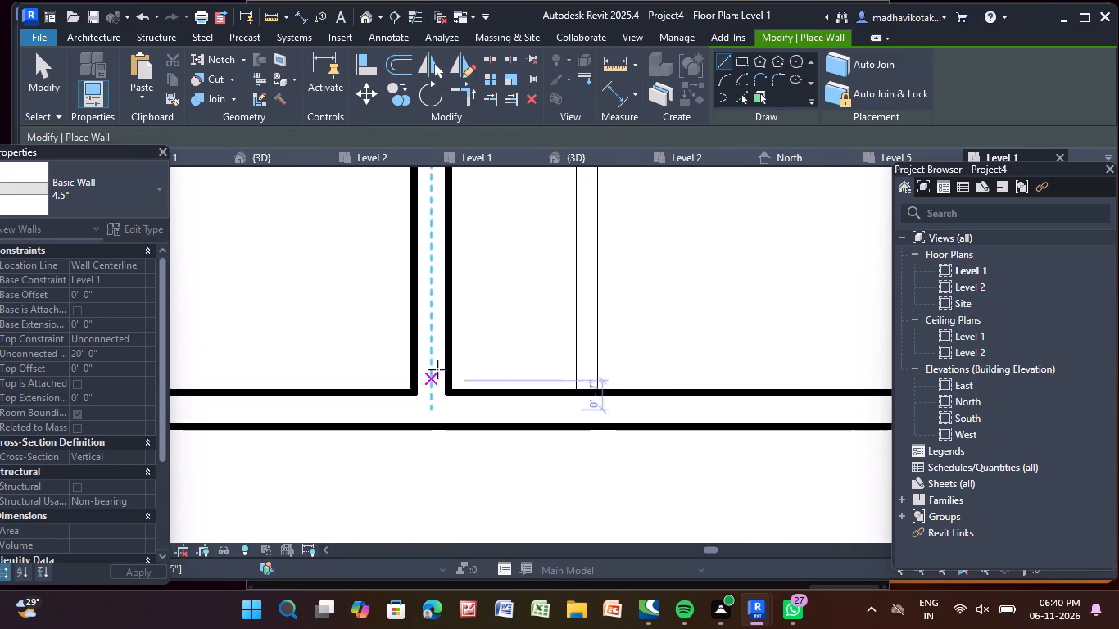
Draw a 4.5" wall from the north exterior wall to the long east–west wall, along the partition between the bedrooms and the dining area.
scroll(449, 346, "down", 12)
middle_click_drag(413, 461, 415, 588)
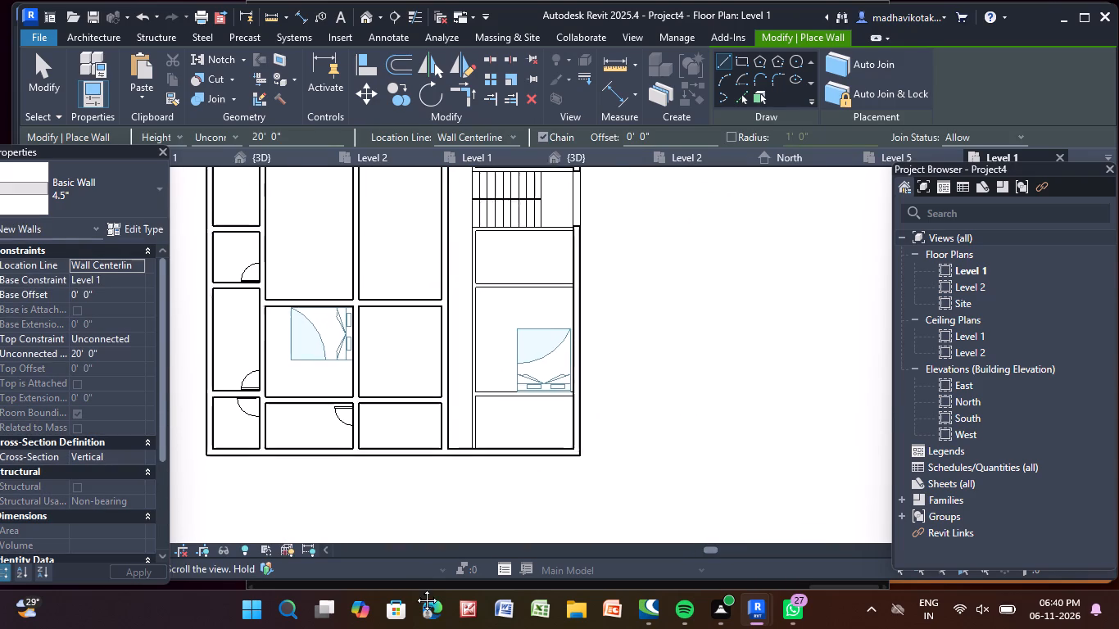
middle_click_drag(415, 588, 416, 594)
middle_click_drag(355, 337, 378, 520)
middle_click_drag(372, 292, 363, 410)
scroll(401, 310, "up", 13)
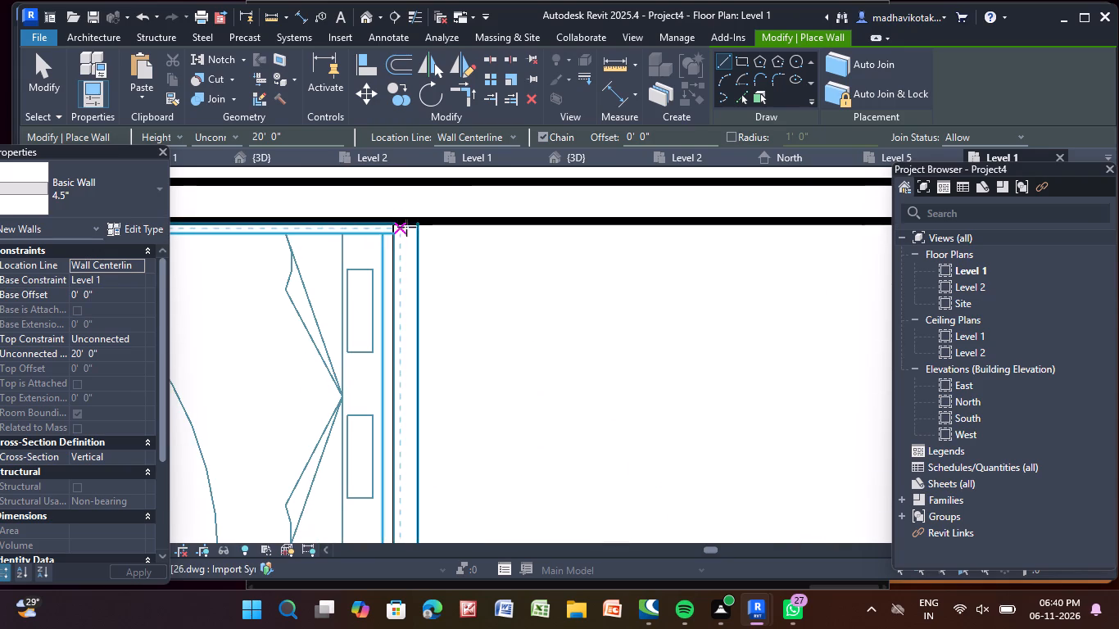
scroll(407, 224, "up", 4)
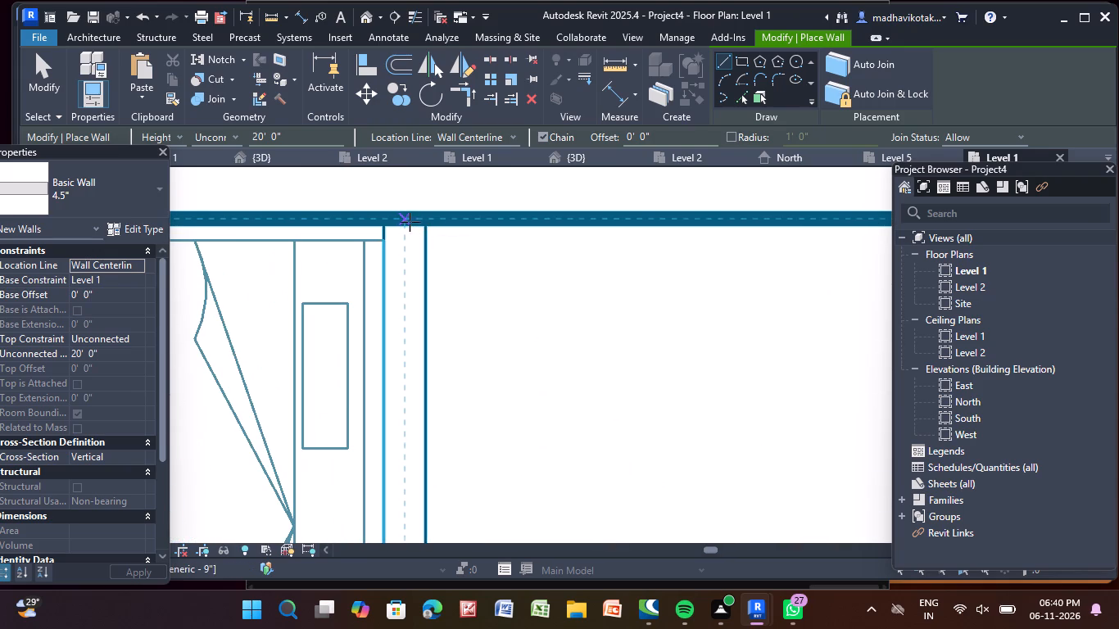
left_click(409, 219)
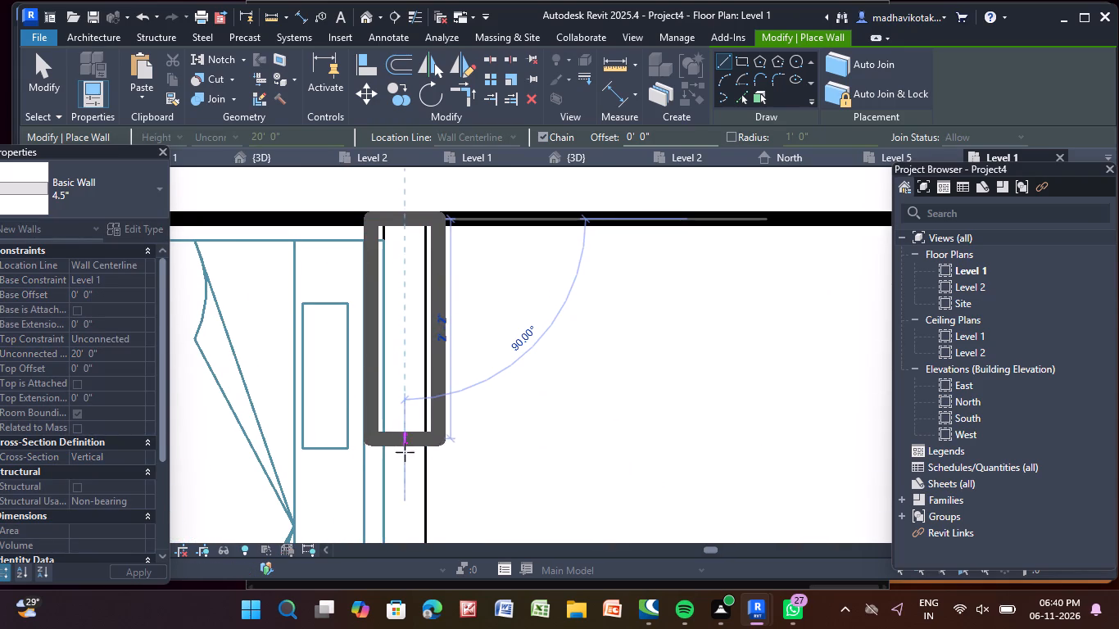
scroll(405, 447, "down", 3)
middle_click_drag(403, 439, 374, 11)
scroll(387, 373, "down", 2)
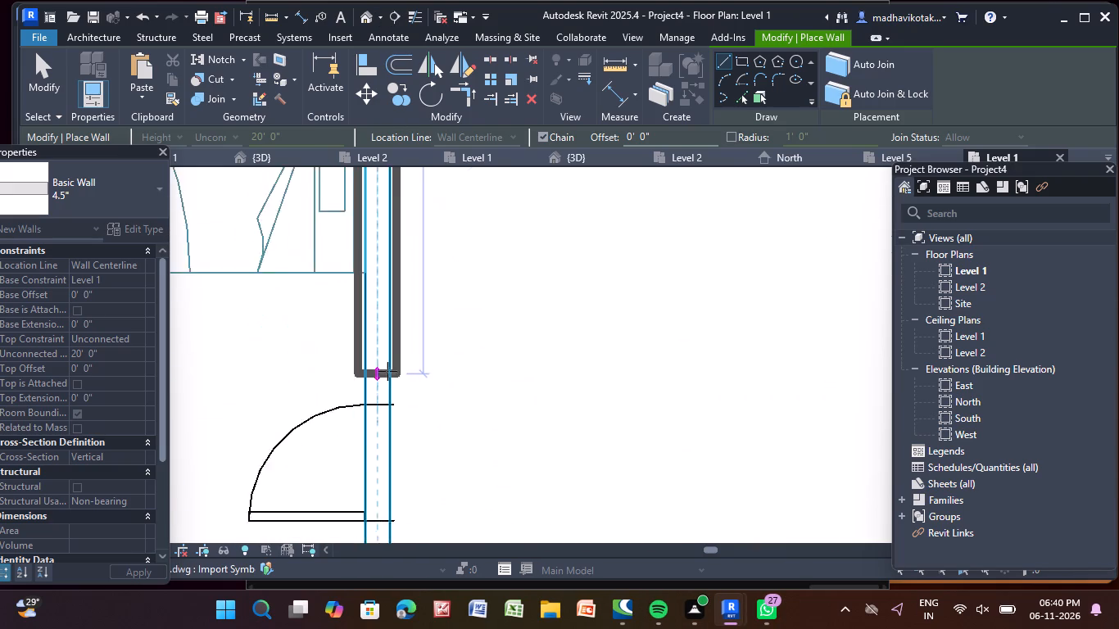
scroll(387, 371, "down", 2)
middle_click_drag(385, 359, 369, 83)
scroll(341, 428, "down", 3)
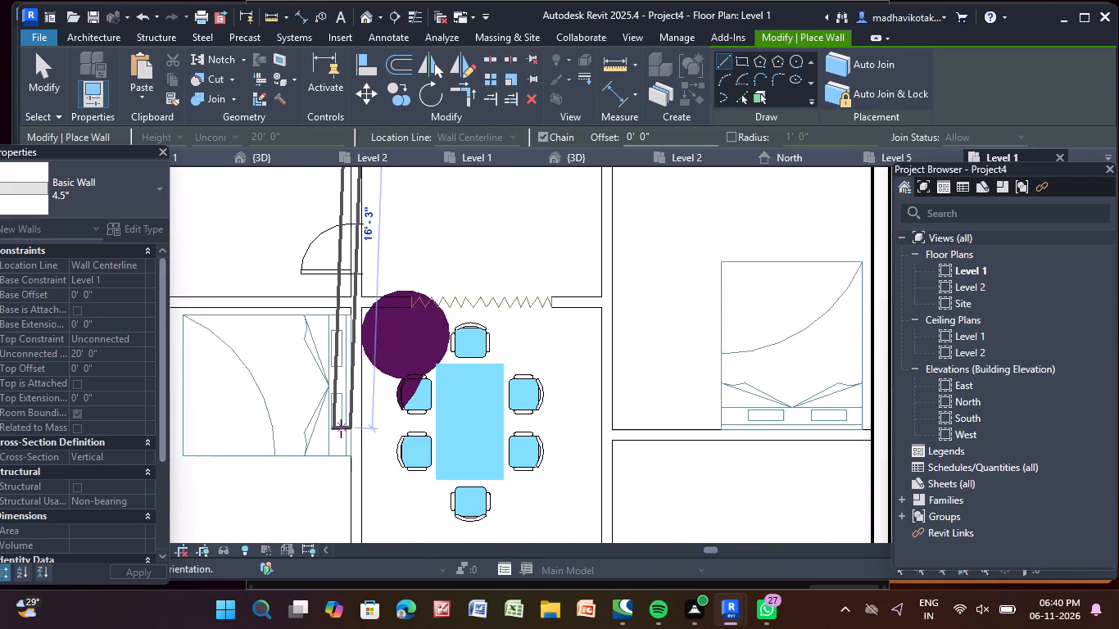
scroll(339, 428, "down", 1)
middle_click_drag(336, 419, 294, 233)
scroll(319, 351, "up", 1)
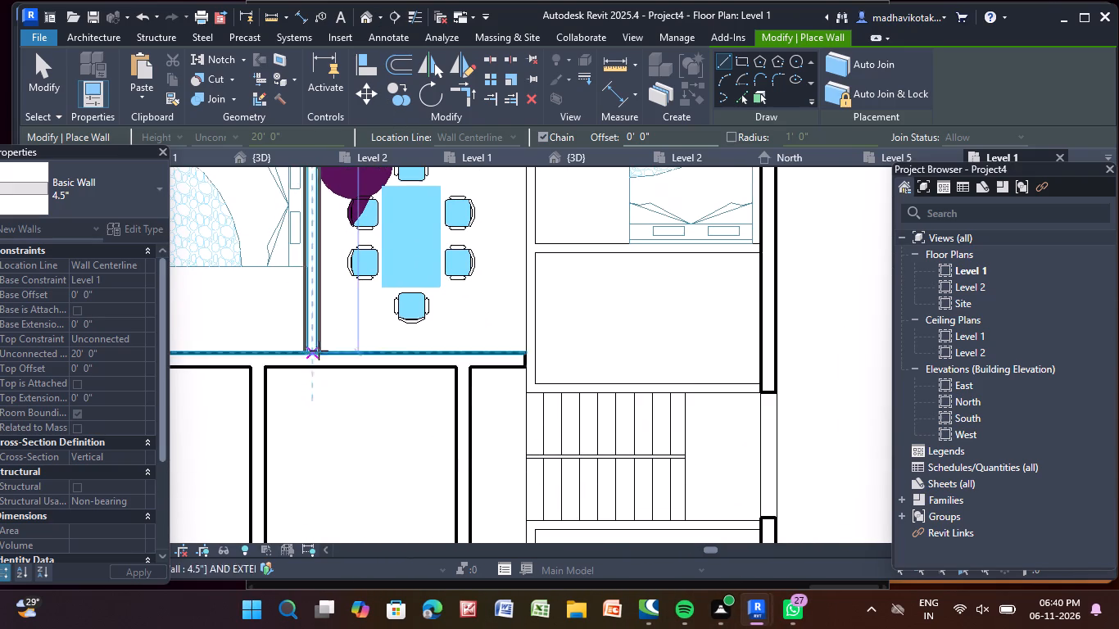
scroll(319, 351, "up", 6)
left_click(315, 355)
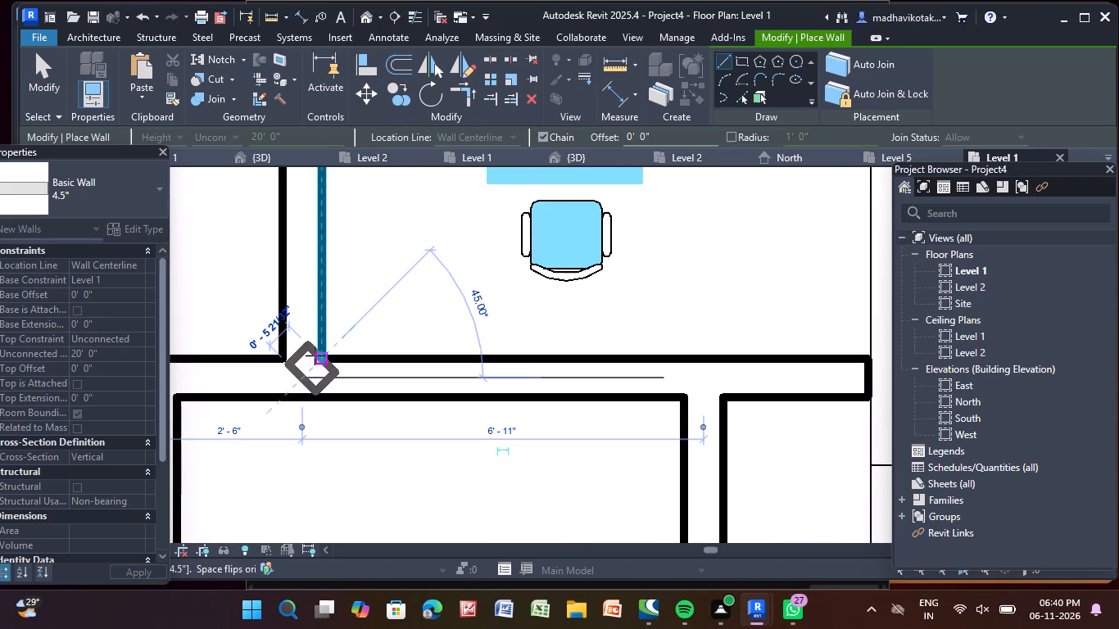
key("Escape")
Draw a 4.5" wall about 14'-7 1/2" long along the partition between the two northern bedrooms, ending at the zigzag divider's west end.
scroll(311, 333, "down", 5)
middle_click_drag(315, 331, 366, 354)
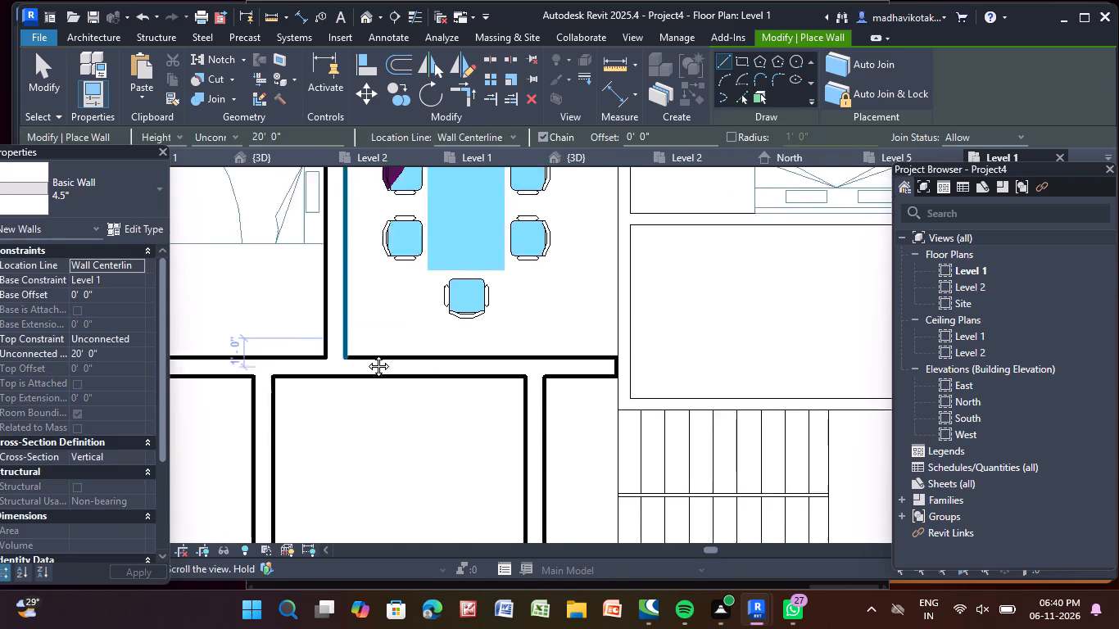
middle_click_drag(366, 354, 548, 426)
middle_click_drag(469, 377, 502, 572)
scroll(267, 378, "up", 6)
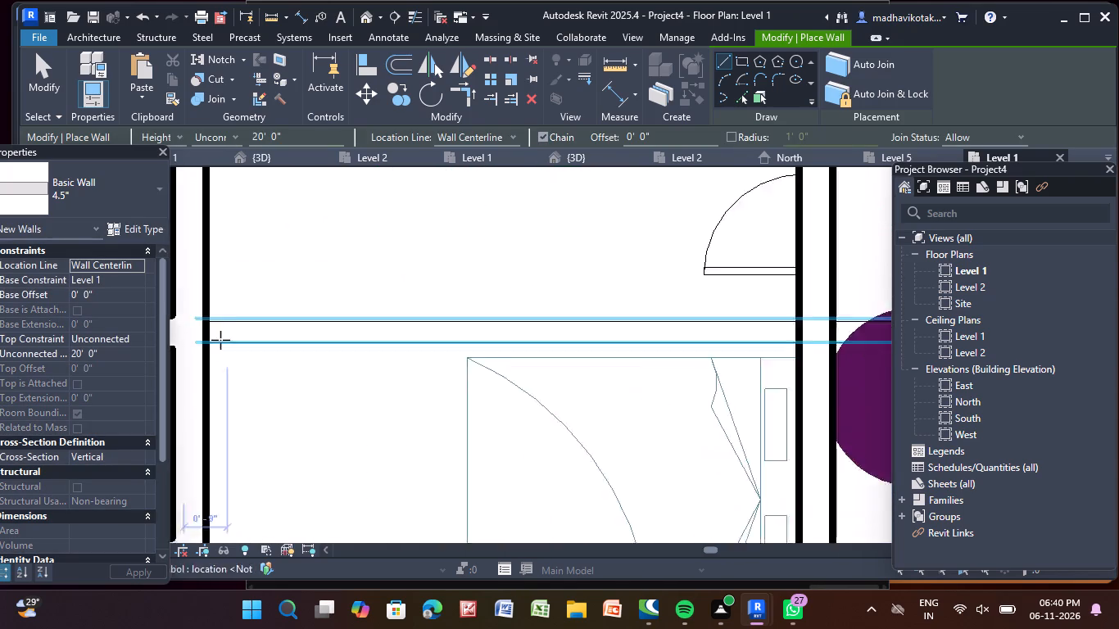
left_click(202, 325)
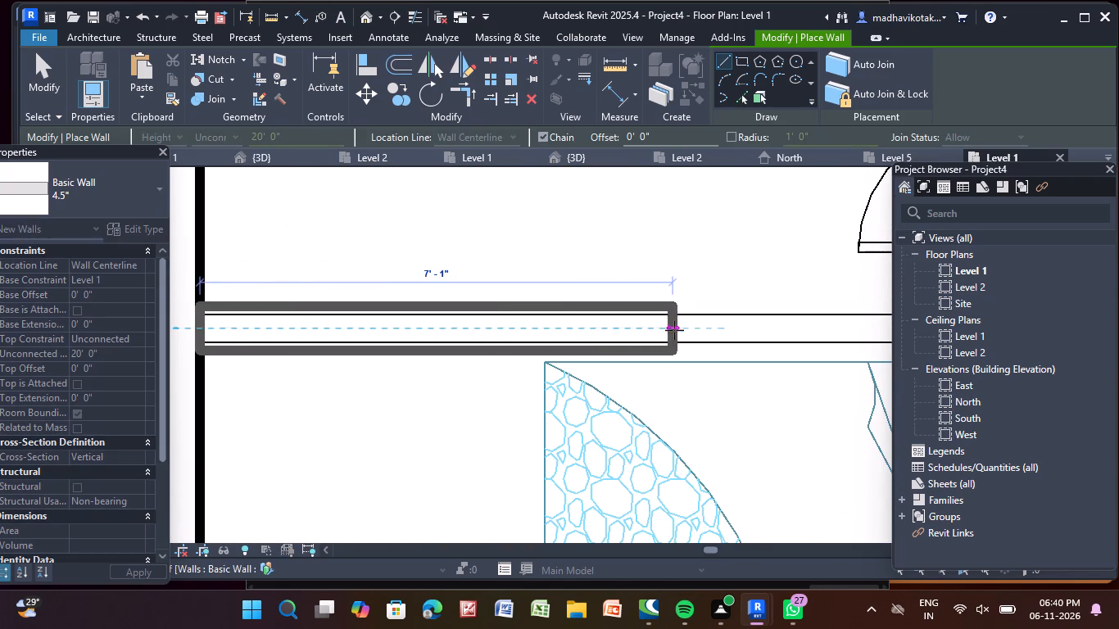
middle_click_drag(674, 330, 316, 336)
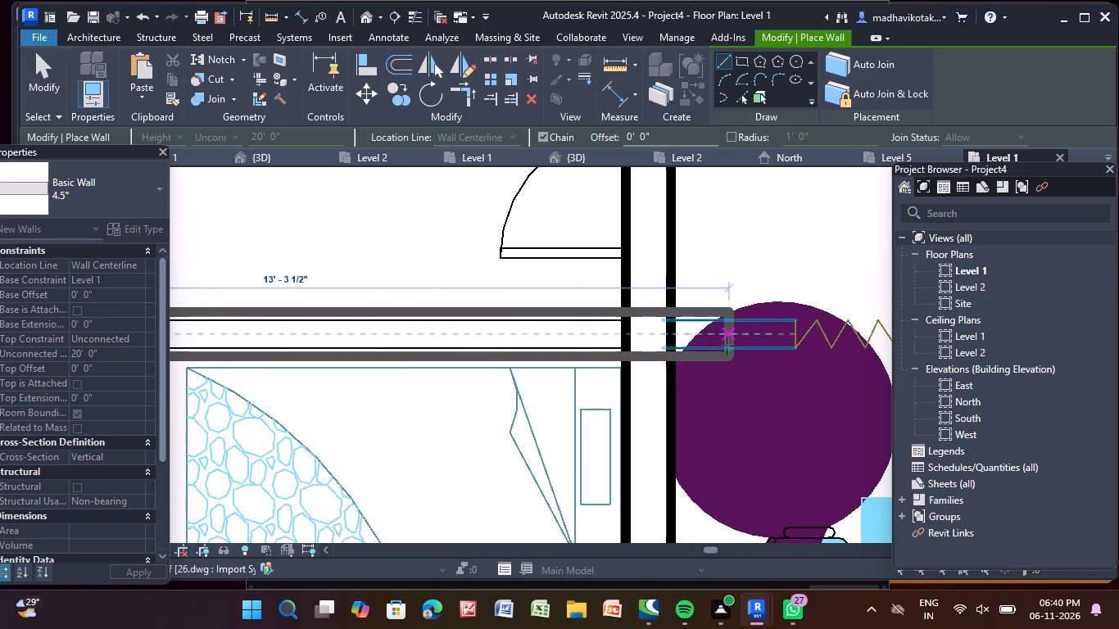
left_click(792, 333)
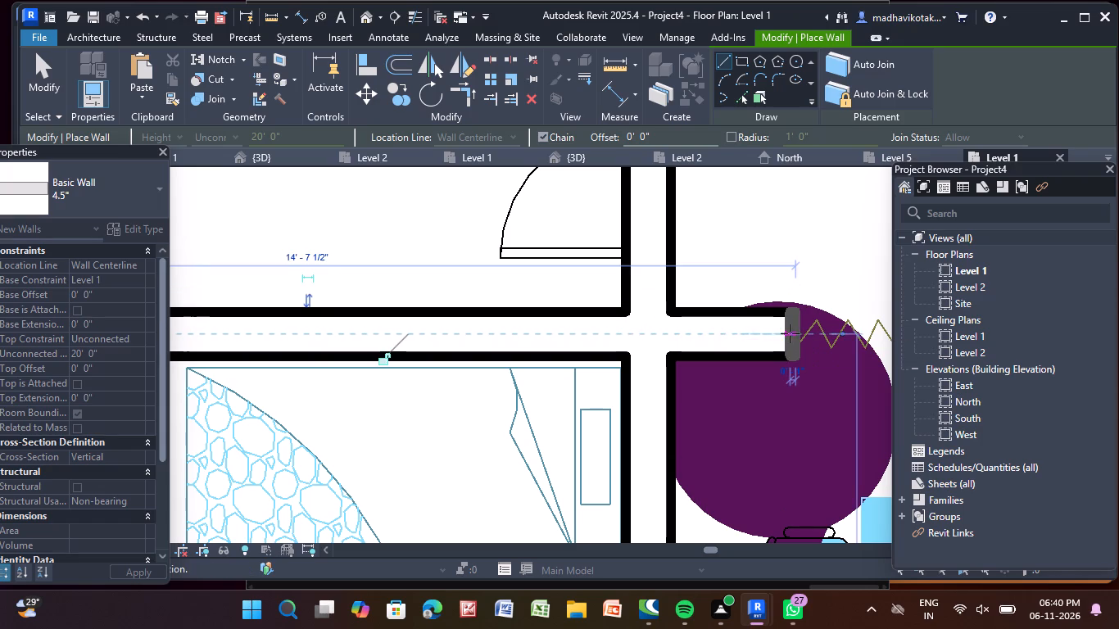
key("Escape")
scroll(785, 332, "down", 11)
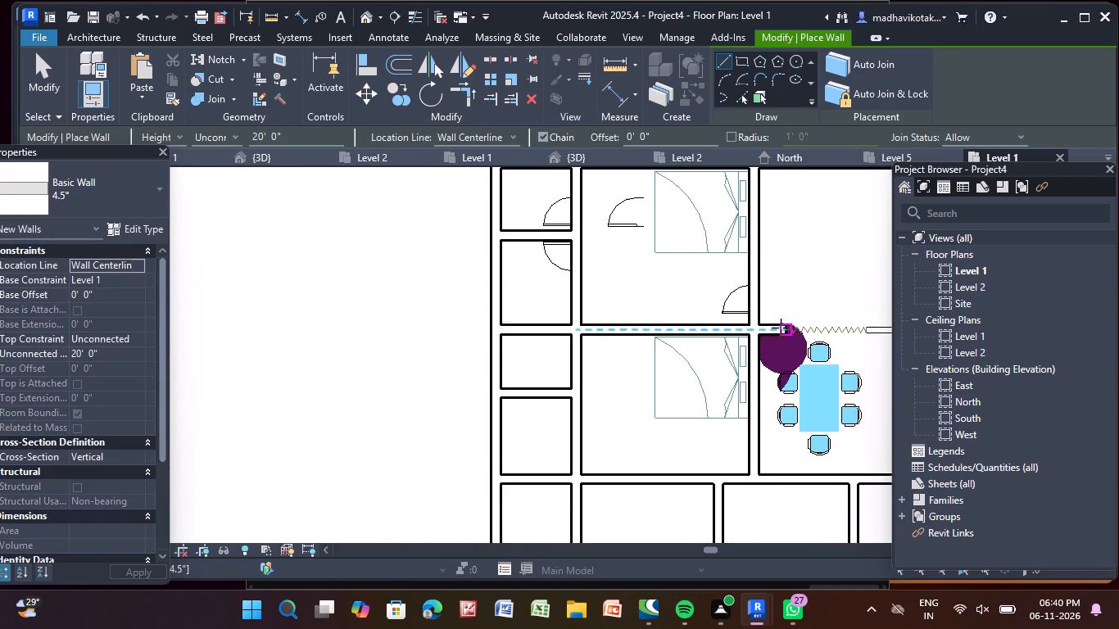
Draw a 4.5" wall about 23'-2" long along the dining area's east partition, from the north exterior wall to the stair's north edge.
middle_click_drag(741, 339, 372, 373)
scroll(466, 356, "up", 1)
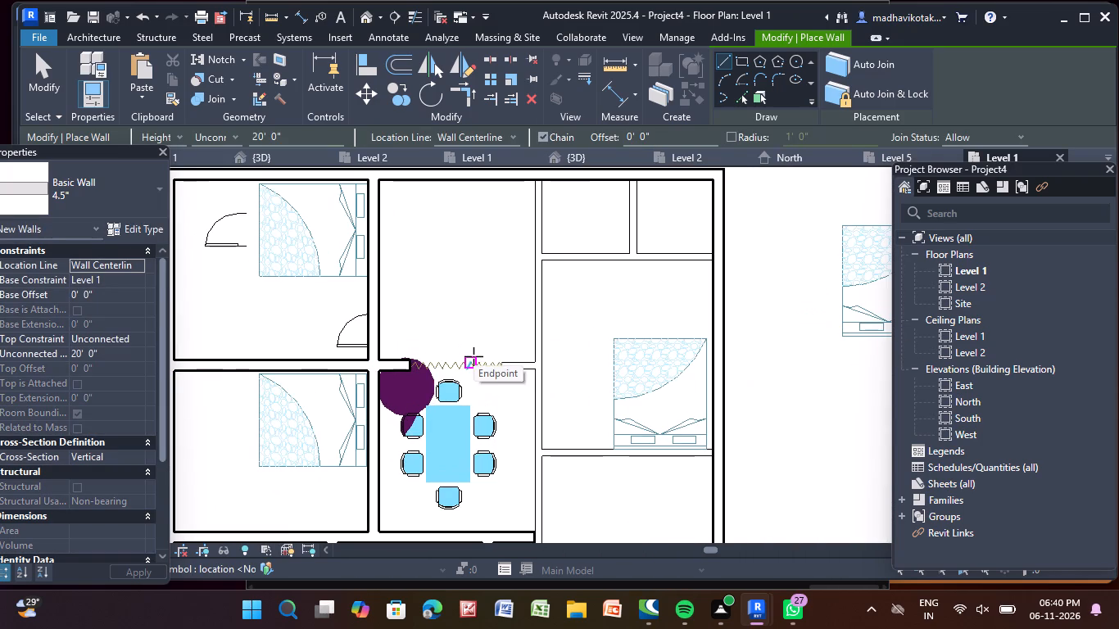
middle_click_drag(473, 356, 379, 431)
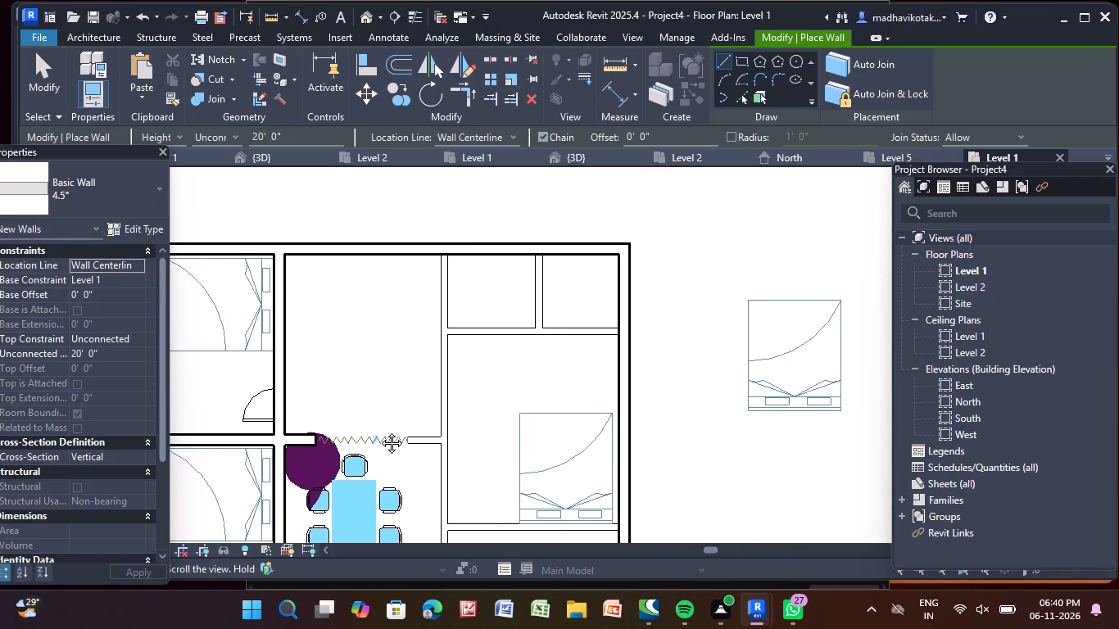
middle_click_drag(379, 431, 374, 430)
scroll(435, 263, "up", 7)
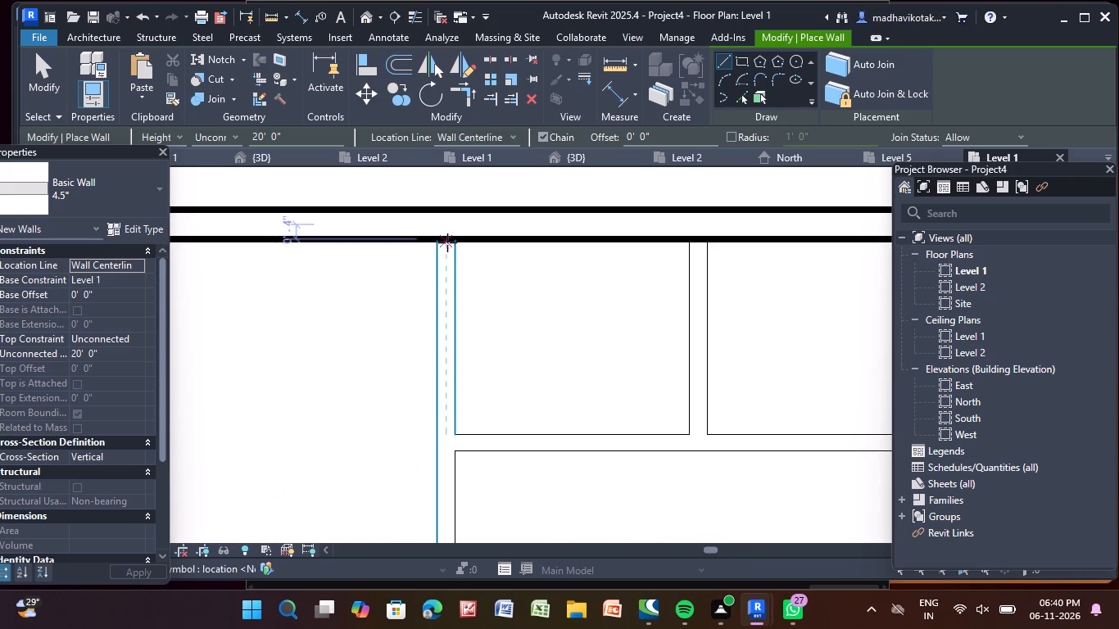
left_click_drag(446, 238, 444, 259)
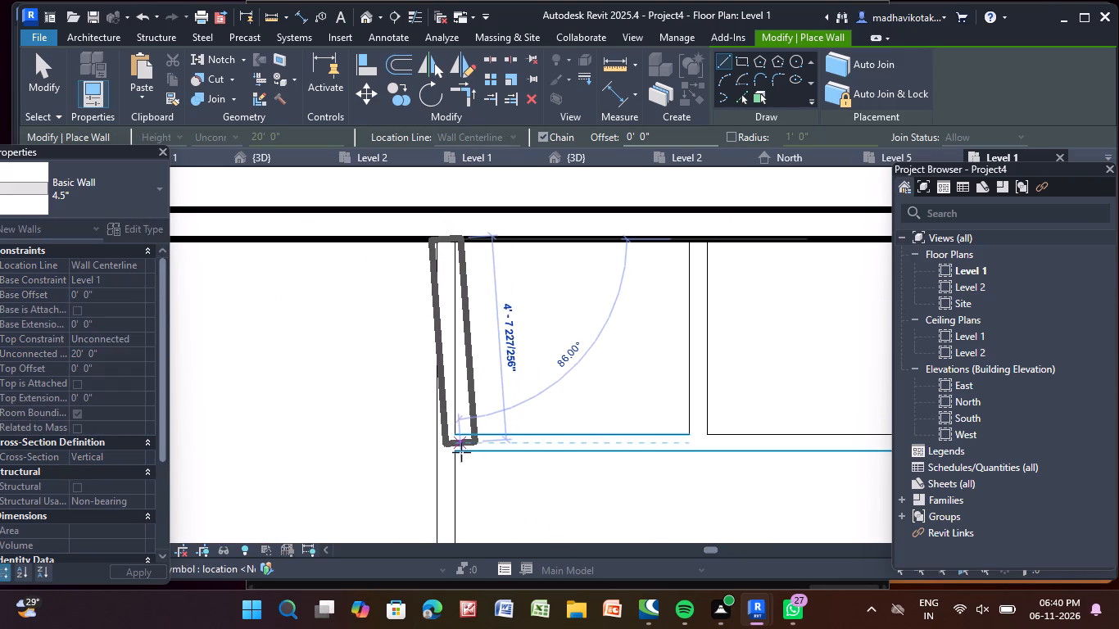
scroll(455, 443, "down", 3)
middle_click_drag(454, 441, 411, 304)
middle_click_drag(408, 294, 386, 206)
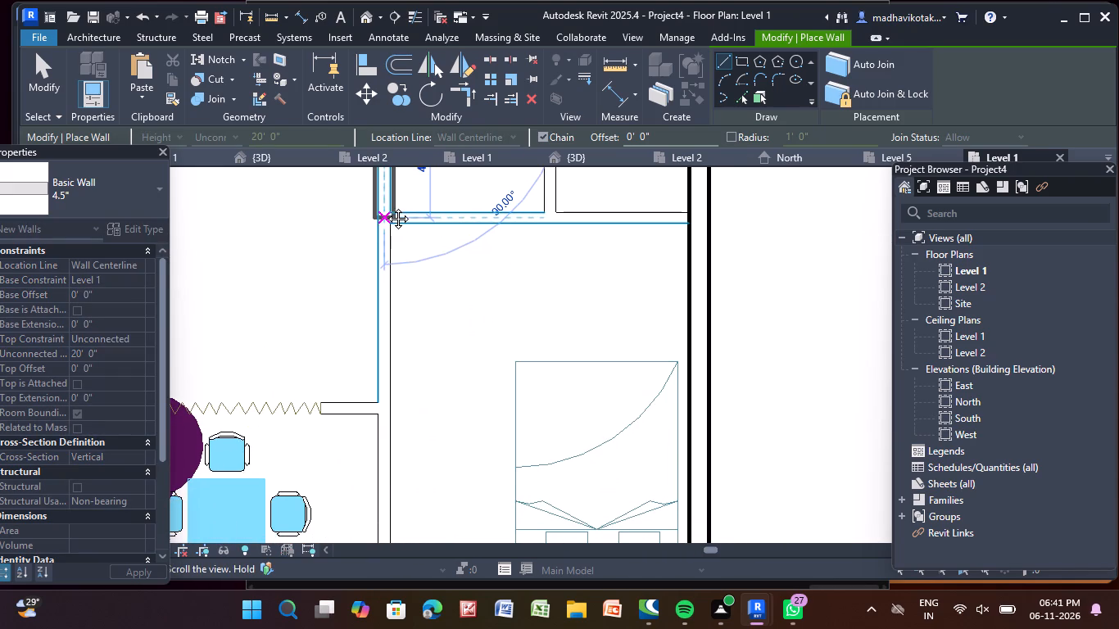
middle_click_drag(386, 206, 385, 206)
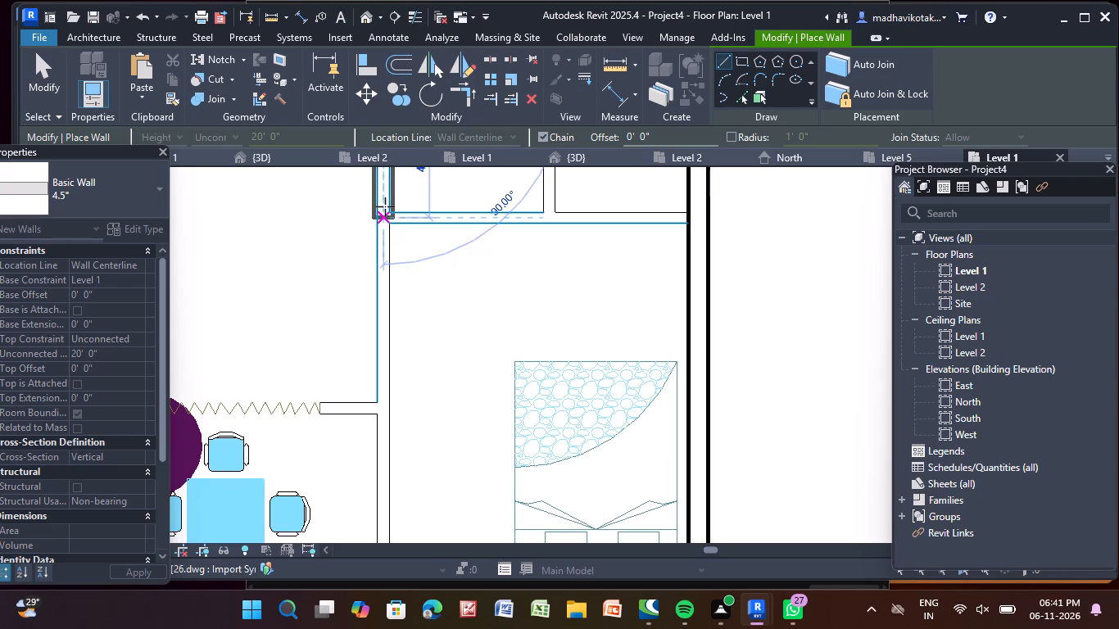
scroll(386, 452, "down", 4)
middle_click_drag(385, 446, 369, 238)
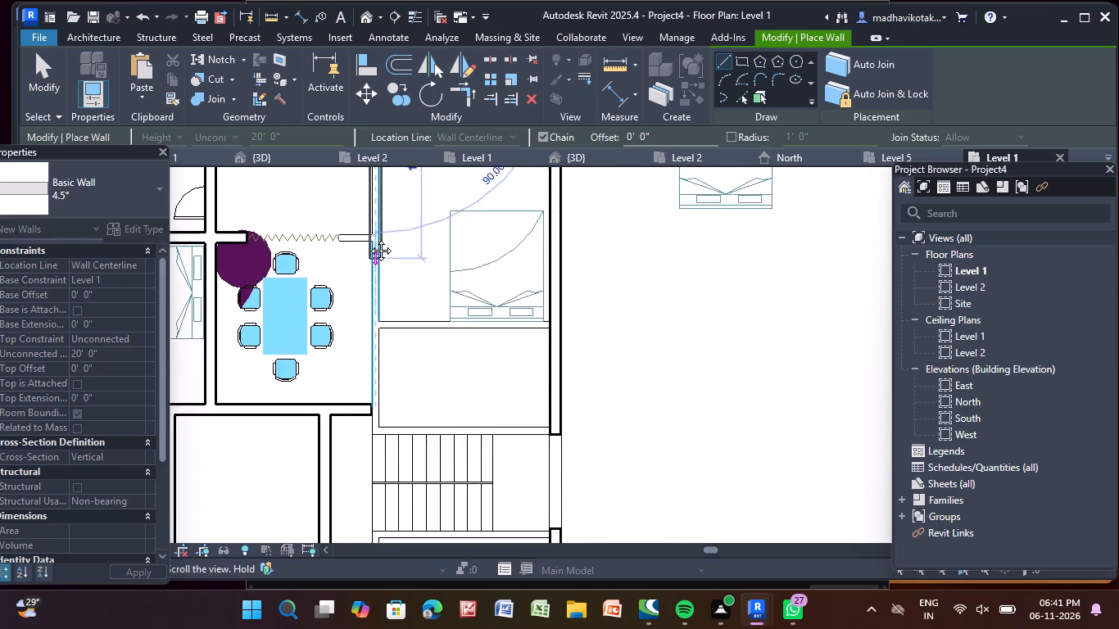
middle_click_drag(369, 238, 363, 209)
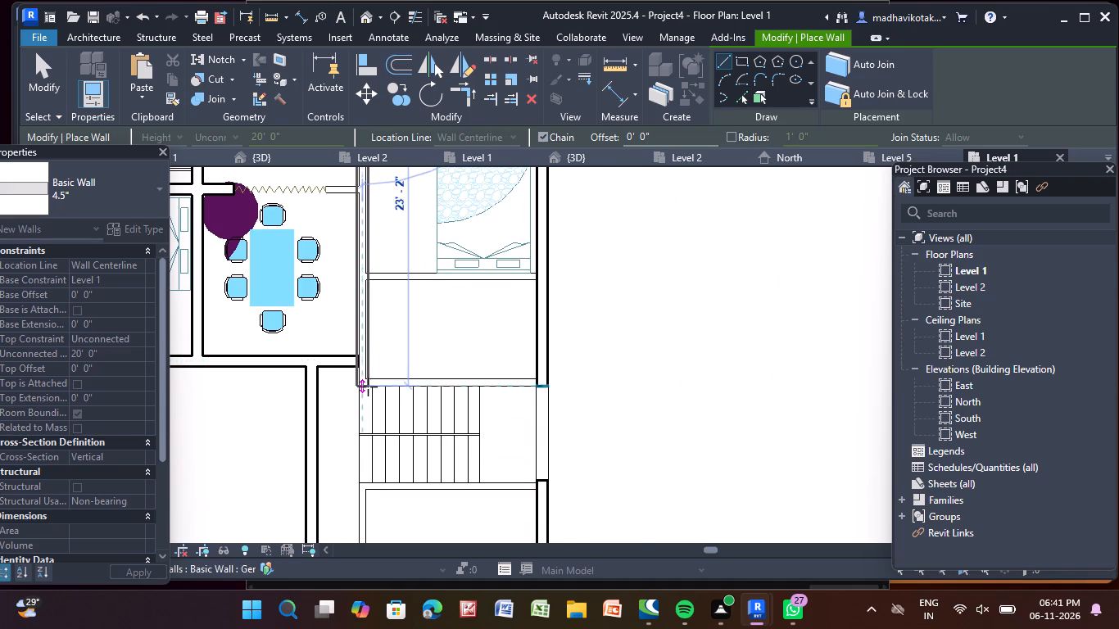
scroll(369, 387, "up", 11)
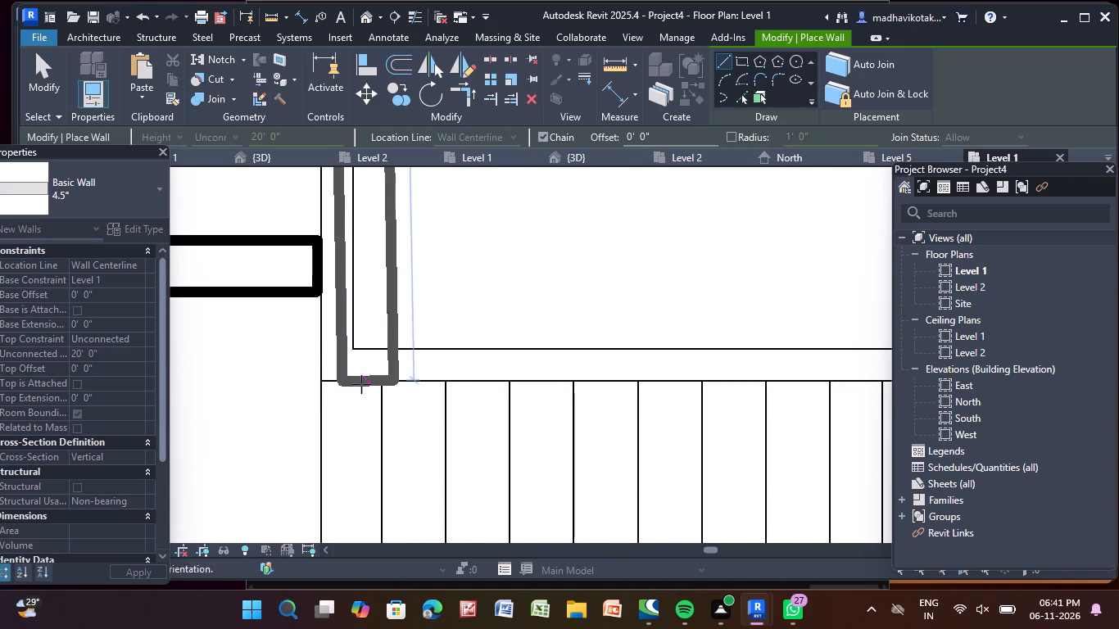
left_click(347, 379)
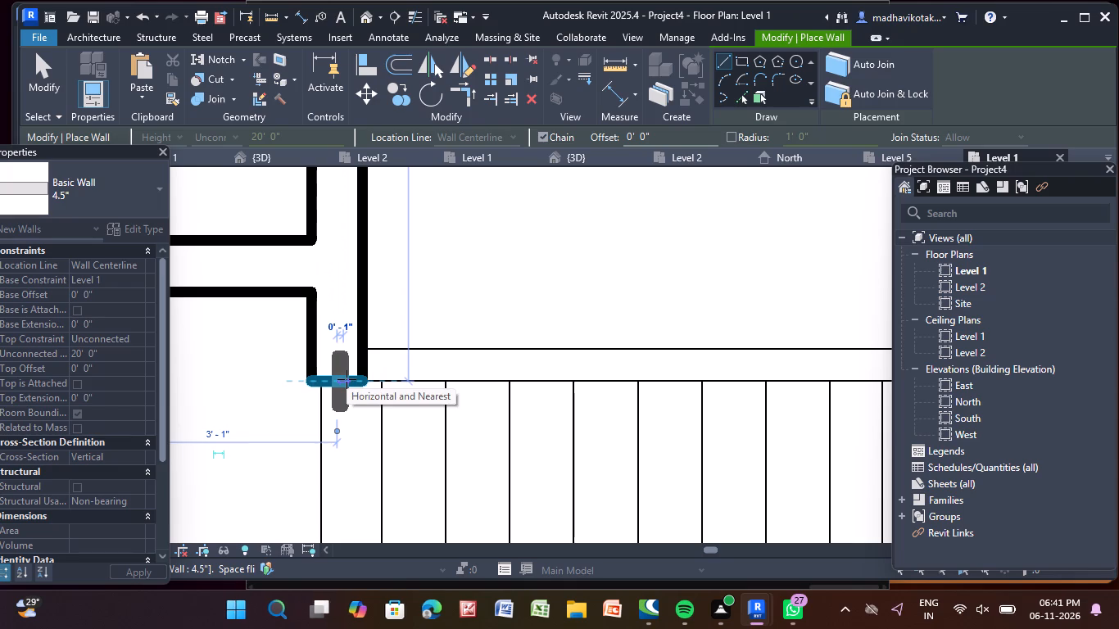
key("Escape")
Draw a 4.5" wall about 2'-2 1/2" long from the dining area's east partition west to the zigzag divider's east end.
scroll(347, 353, "down", 1)
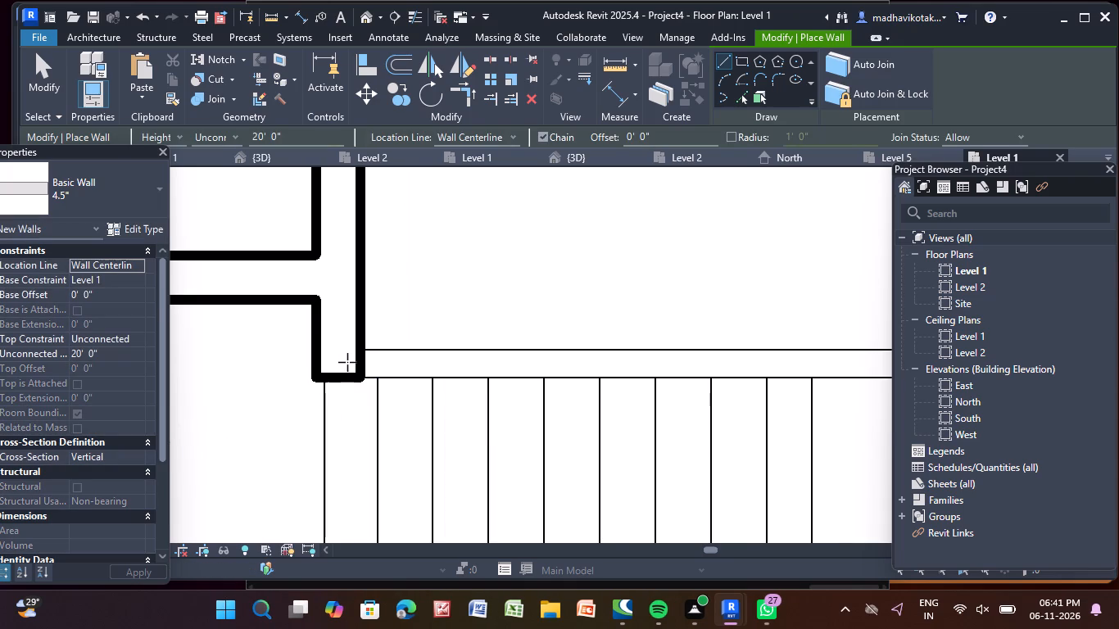
scroll(349, 364, "down", 5)
middle_click_drag(349, 360, 382, 596)
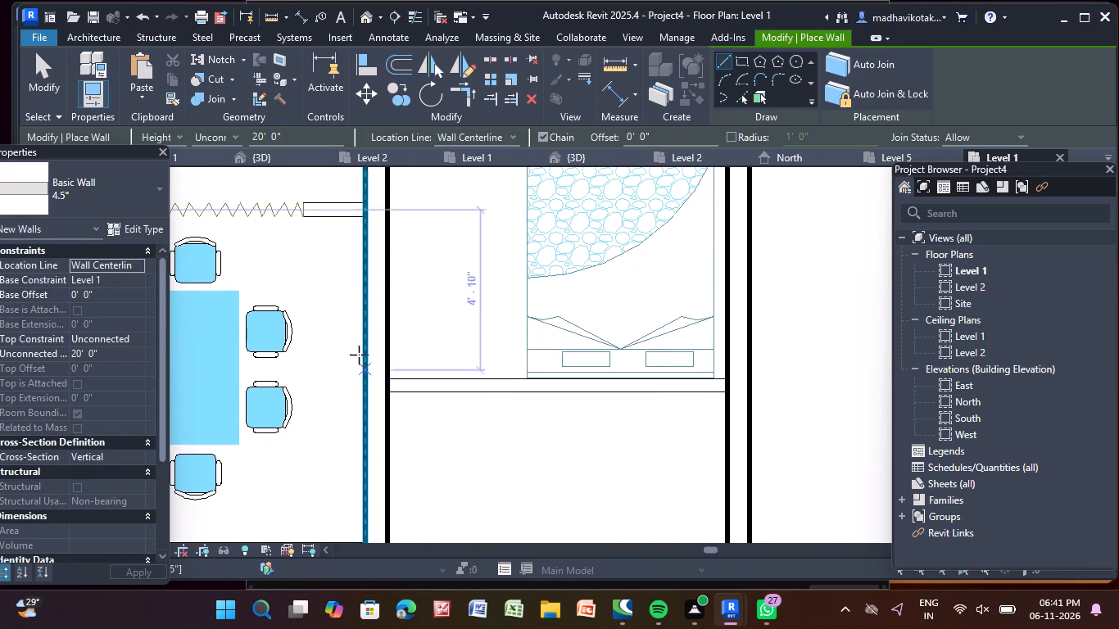
middle_click_drag(349, 317, 383, 491)
middle_click(383, 491)
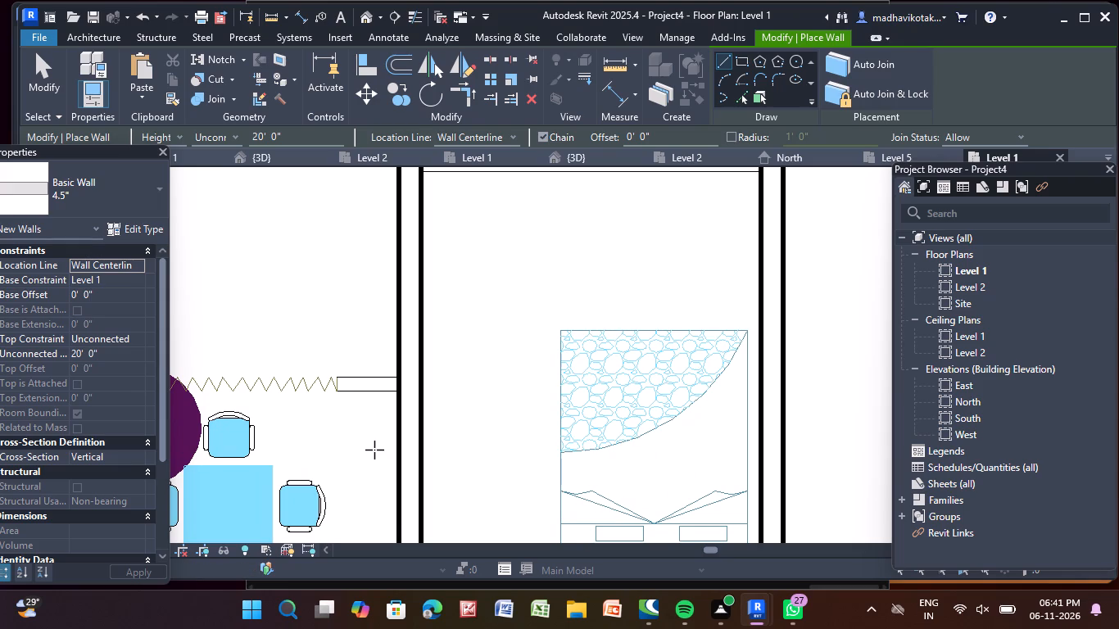
scroll(372, 436, "up", 3)
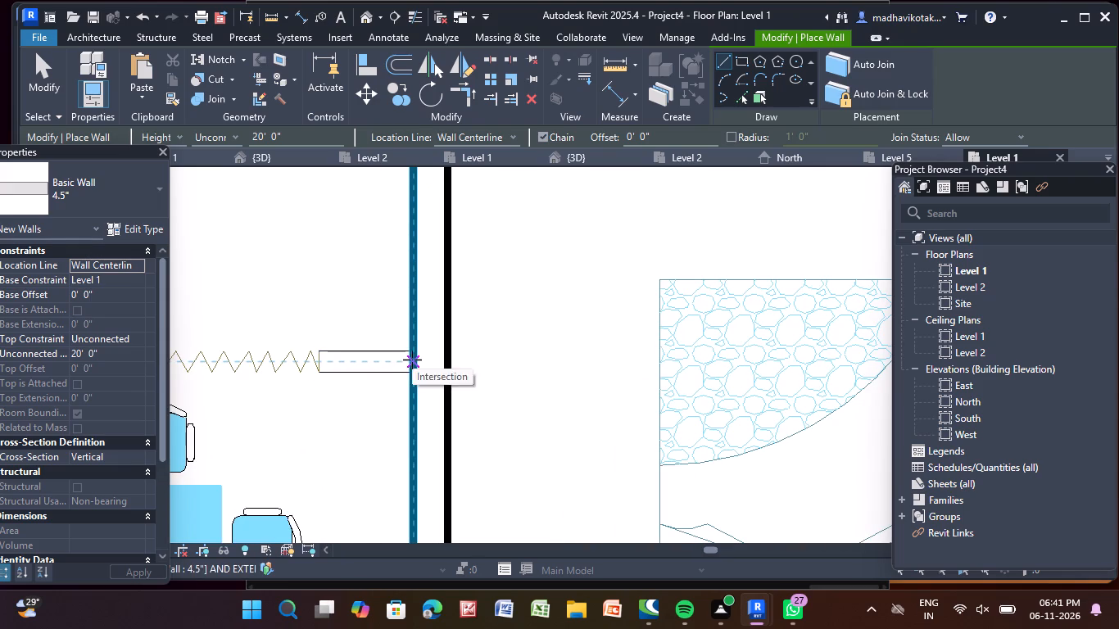
middle_click_drag(412, 359, 489, 379)
scroll(489, 379, "up", 3)
left_click(492, 386)
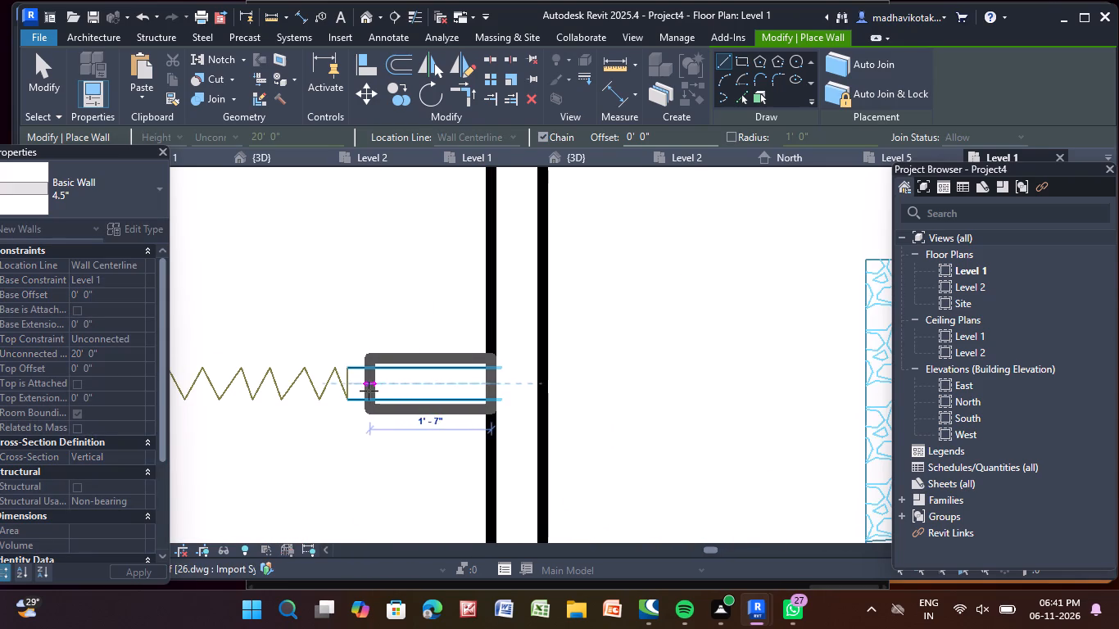
left_click(348, 390)
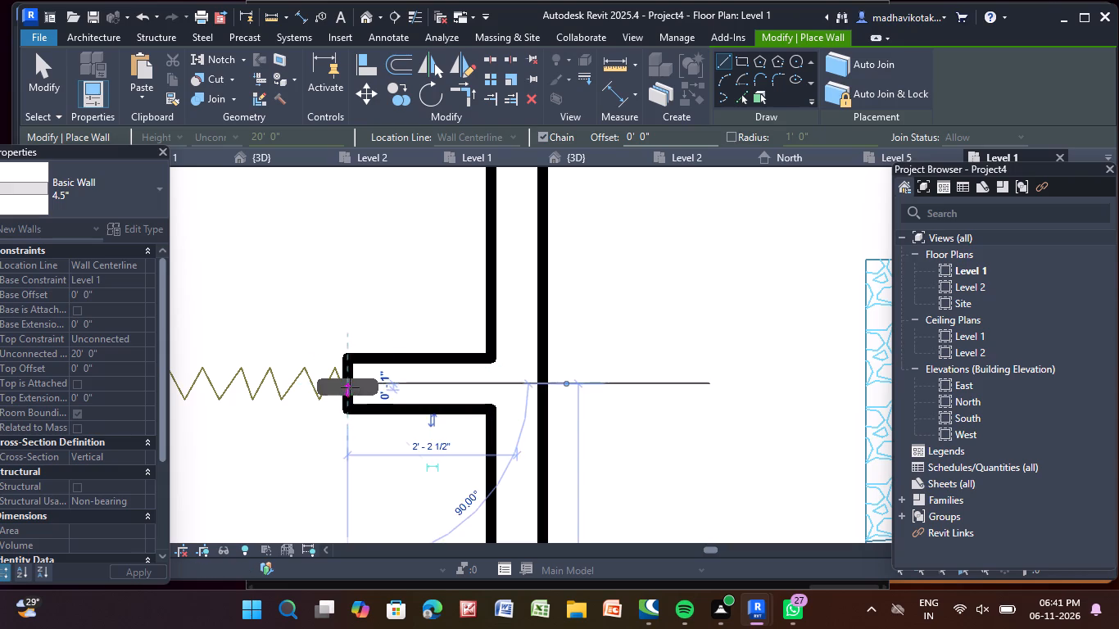
key("Escape")
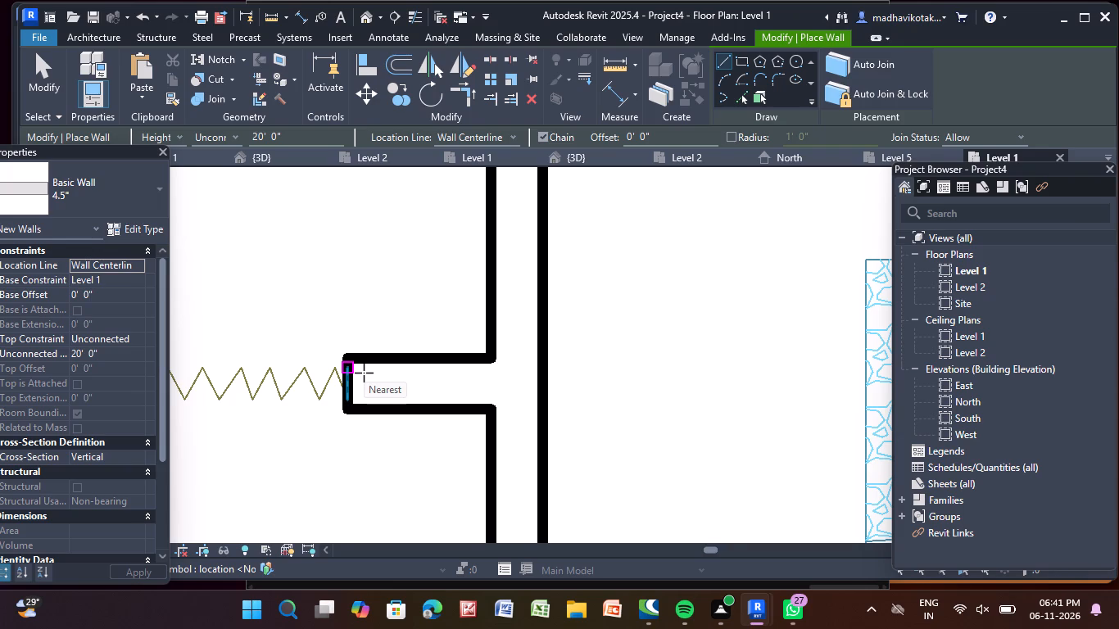
Draw a 4.5" wall about 10'-10" long along the stair's south side, from the east exterior wall to the stair's west edge.
scroll(364, 373, "down", 10)
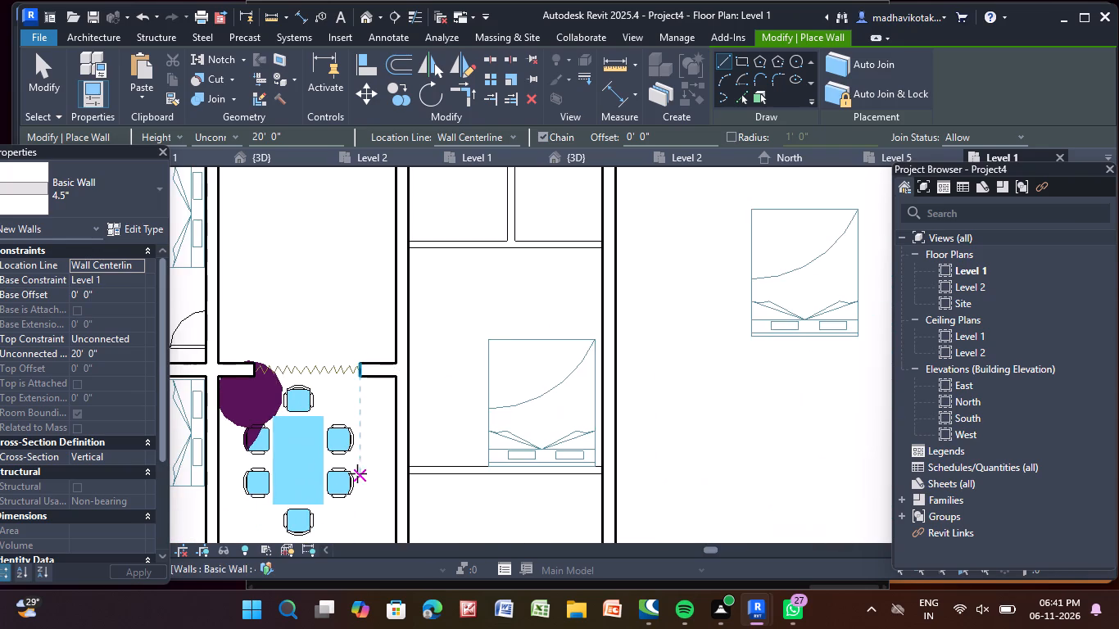
middle_click_drag(351, 458, 350, 262)
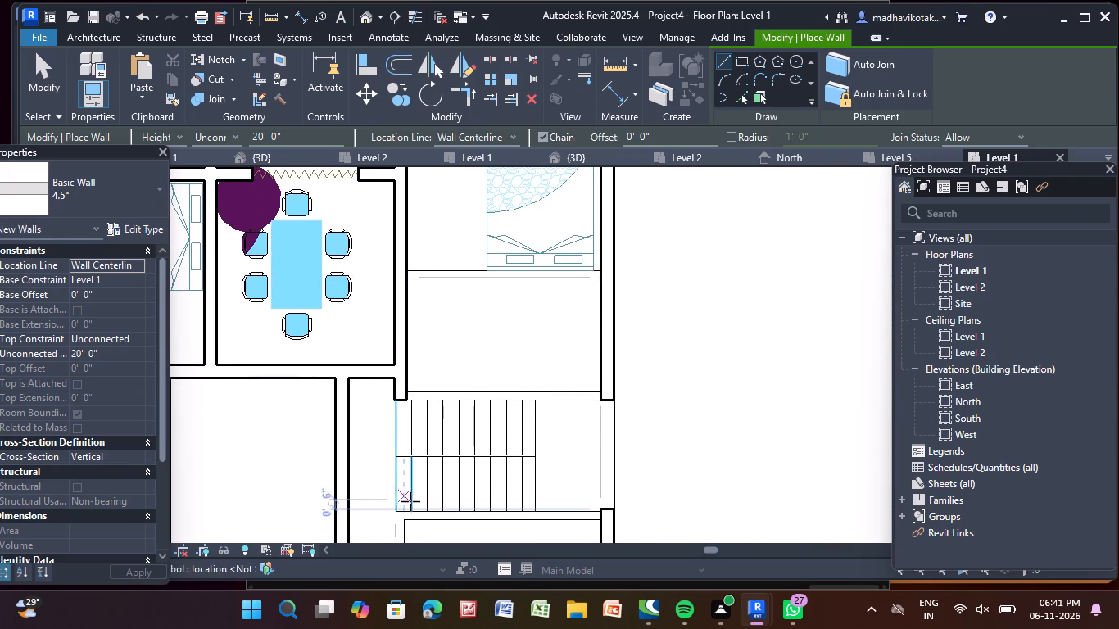
middle_click_drag(428, 475, 362, 315)
scroll(600, 385, "up", 2)
scroll(533, 346, "up", 4)
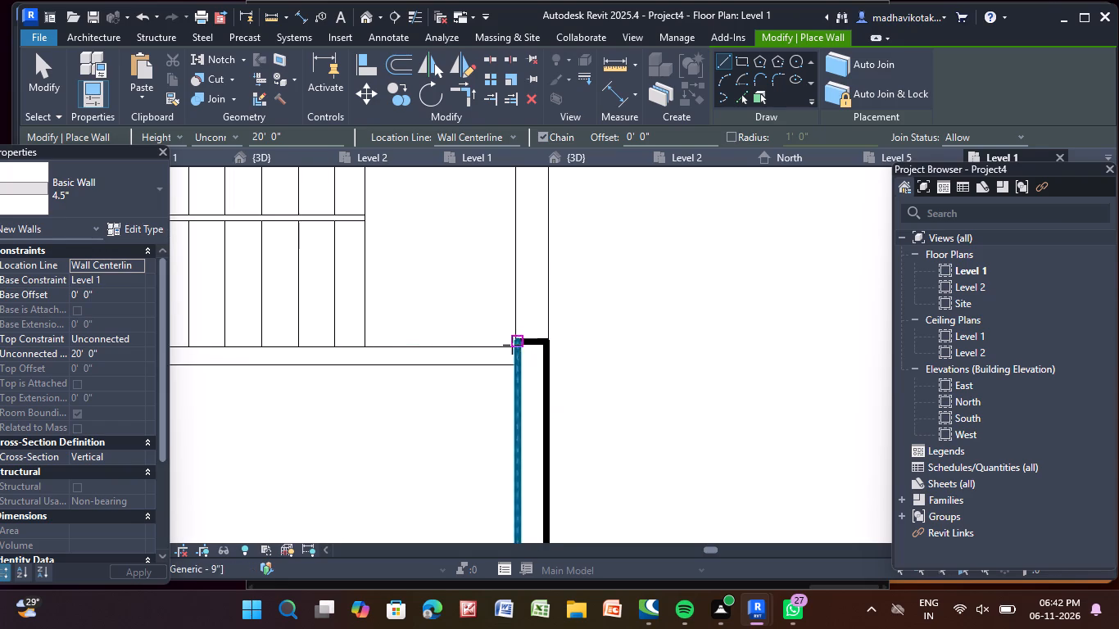
scroll(501, 351, "up", 3)
left_click(527, 357)
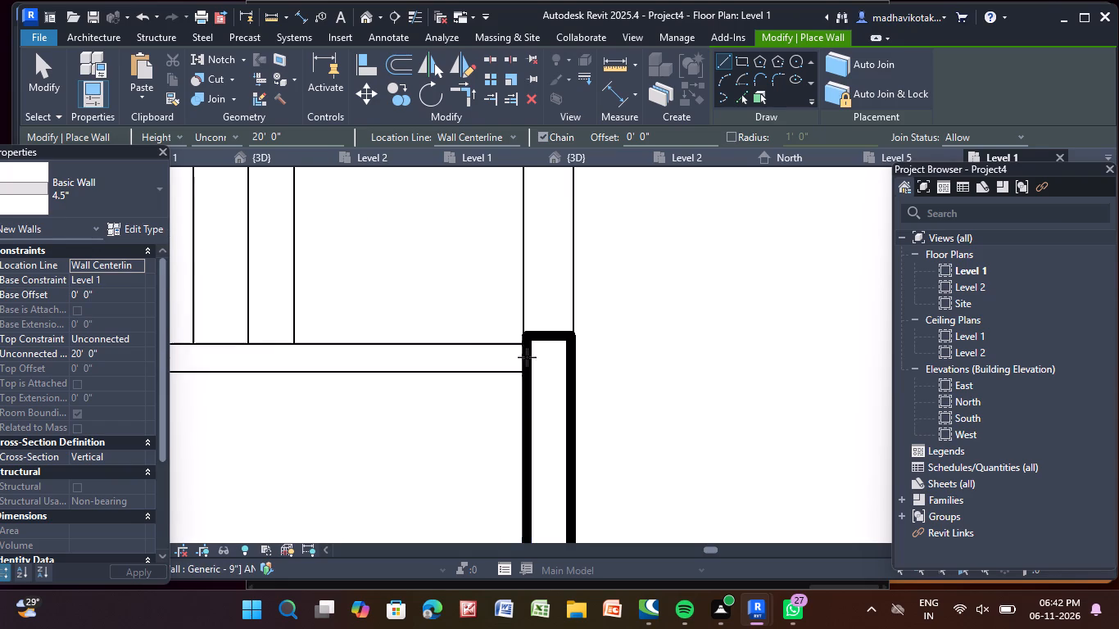
scroll(315, 364, "down", 2)
middle_click_drag(315, 364, 704, 362)
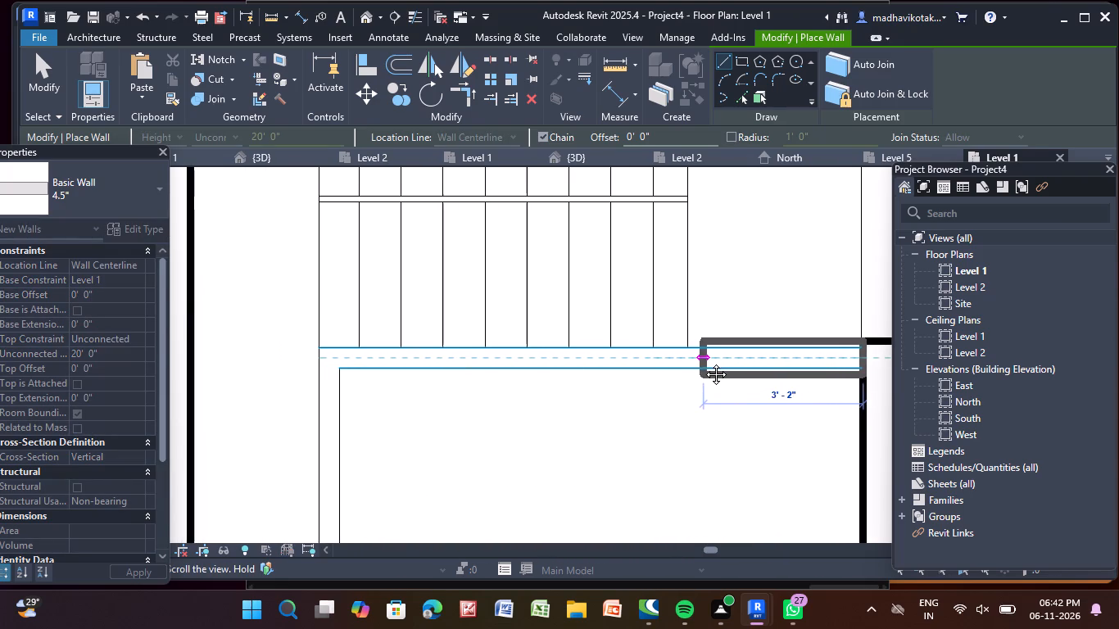
middle_click_drag(704, 362, 696, 361)
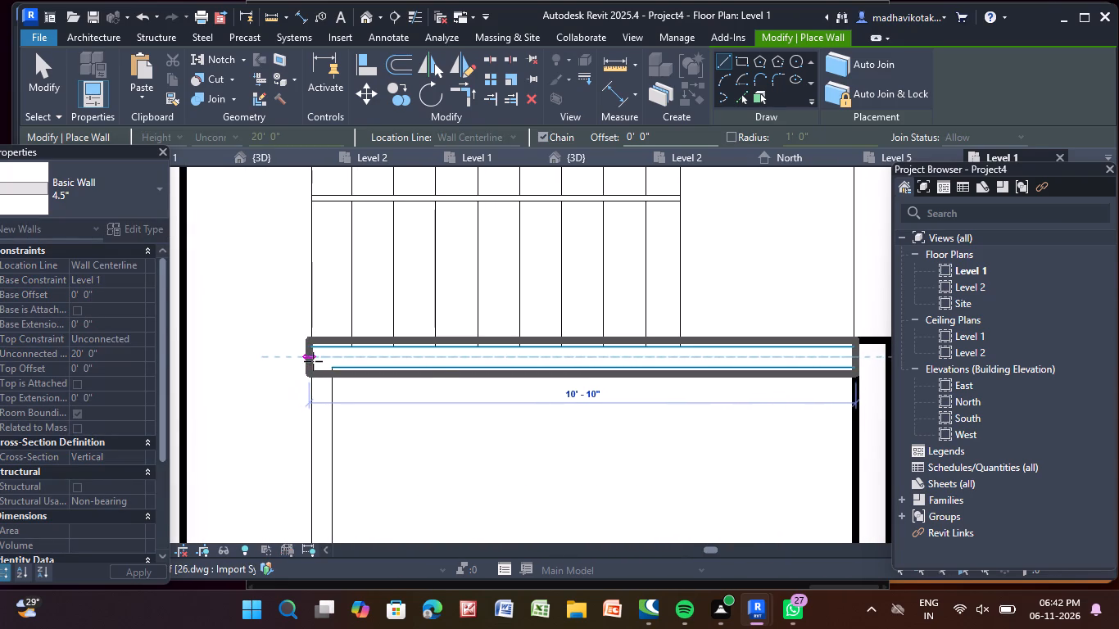
scroll(320, 359, "up", 7)
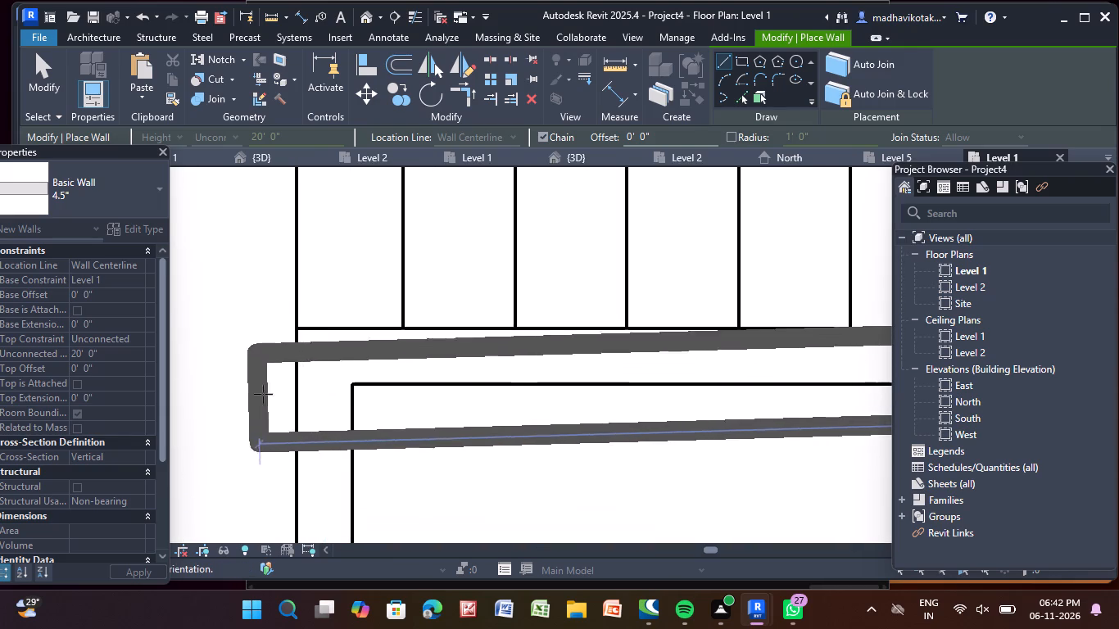
left_click(300, 361)
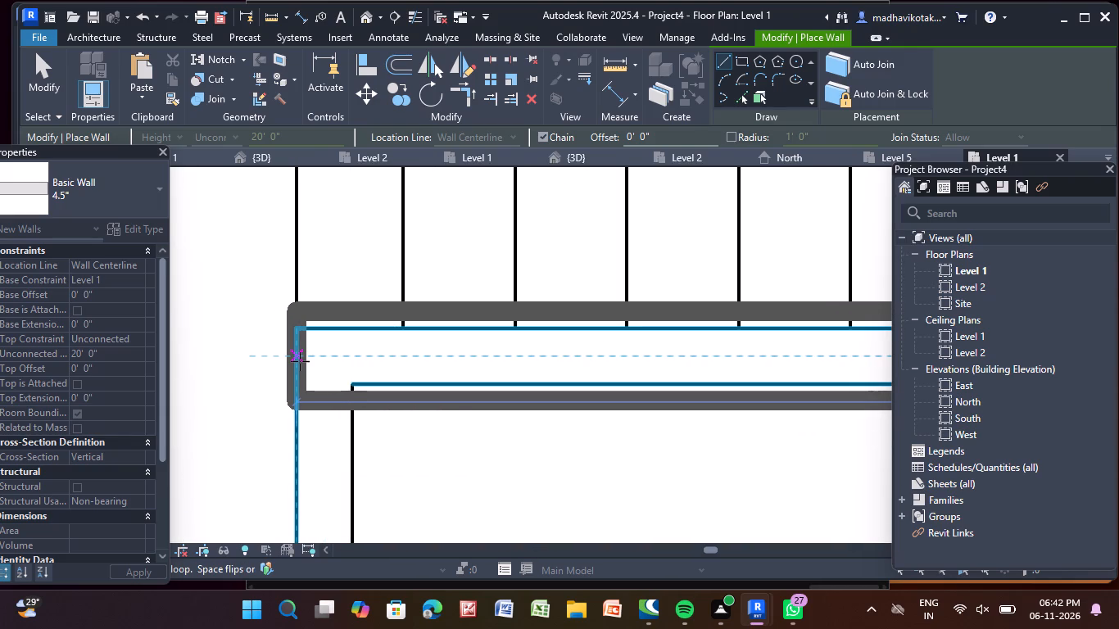
key("Escape")
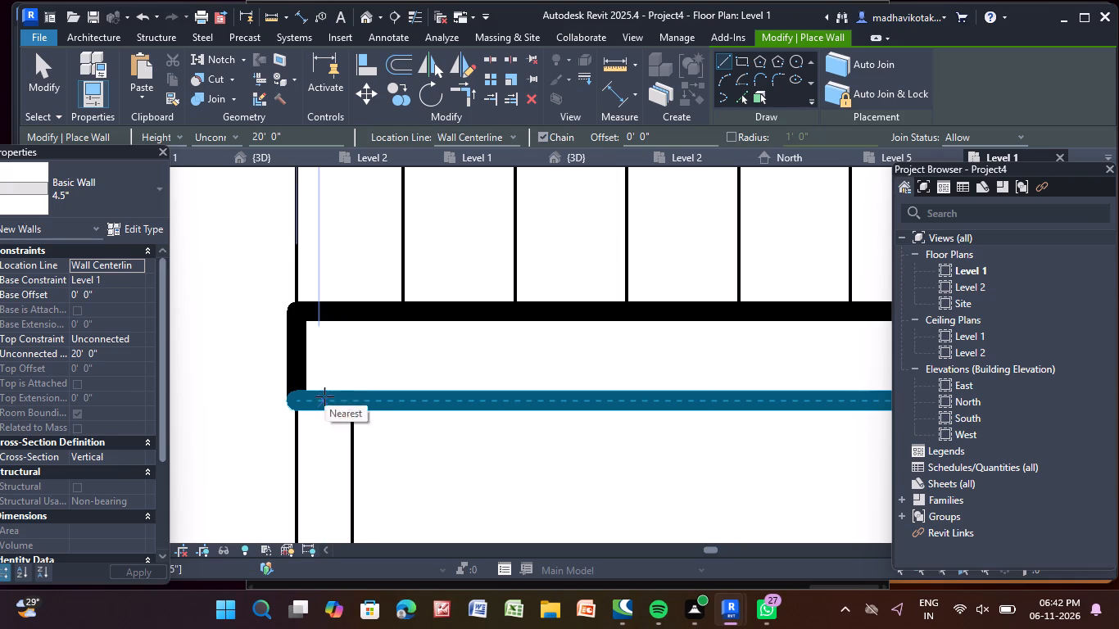
Draw a 4.5" wall along the southeast bedroom's west partition, from the wall south of the stair to the south exterior wall.
left_click(324, 399)
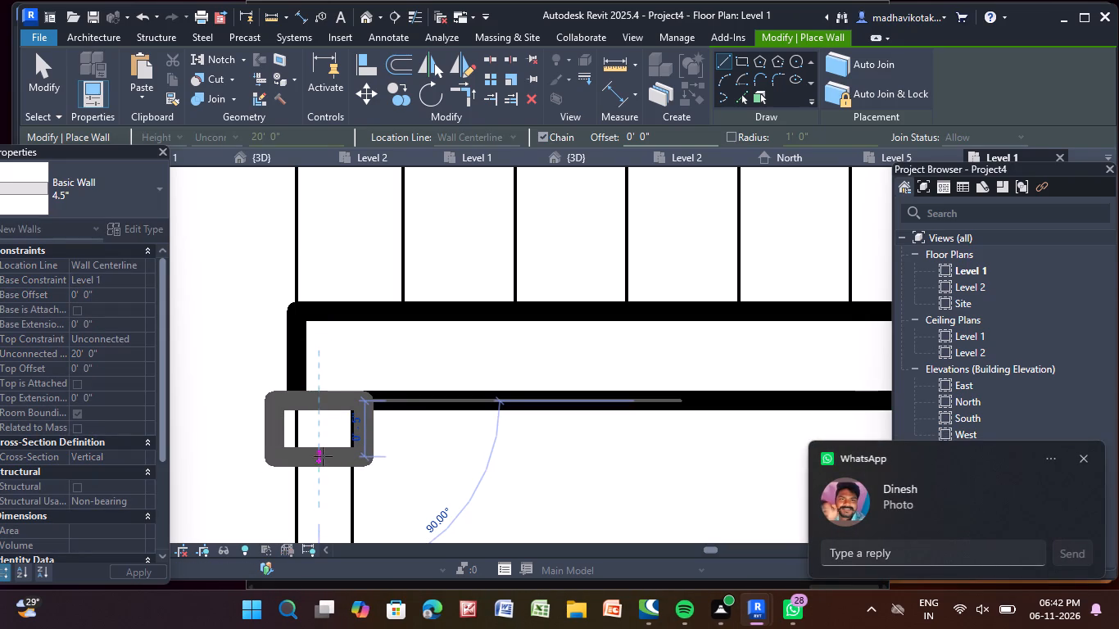
middle_click_drag(319, 451, 256, 79)
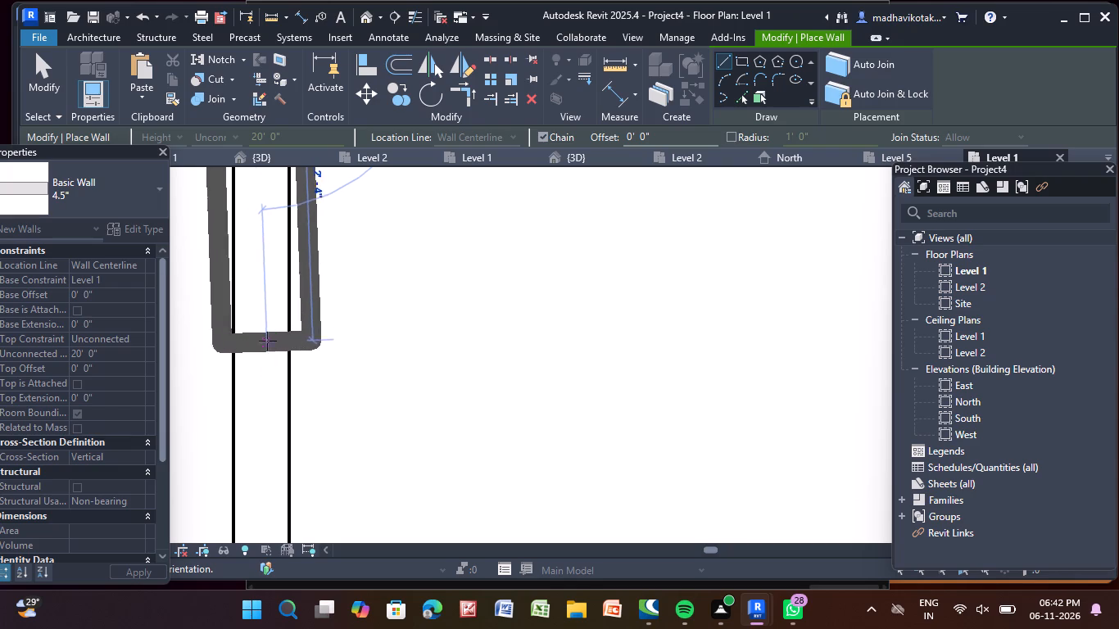
scroll(246, 387, "down", 4)
middle_click_drag(246, 392, 242, 140)
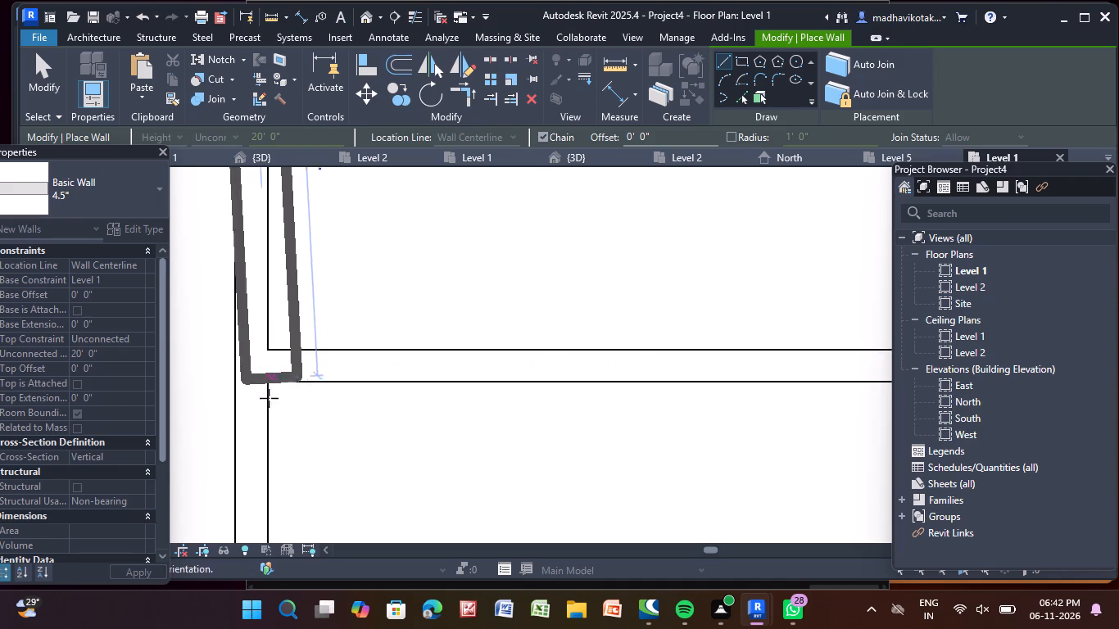
scroll(256, 437, "down", 4)
middle_click_drag(253, 430, 248, 185)
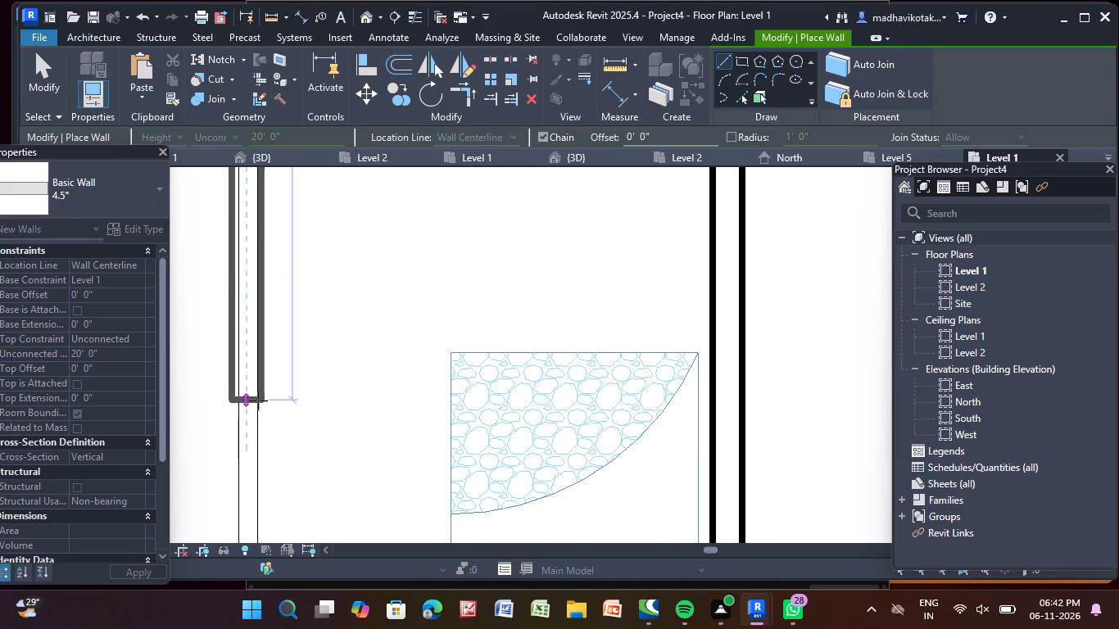
scroll(258, 400, "down", 9)
middle_click_drag(251, 400, 250, 234)
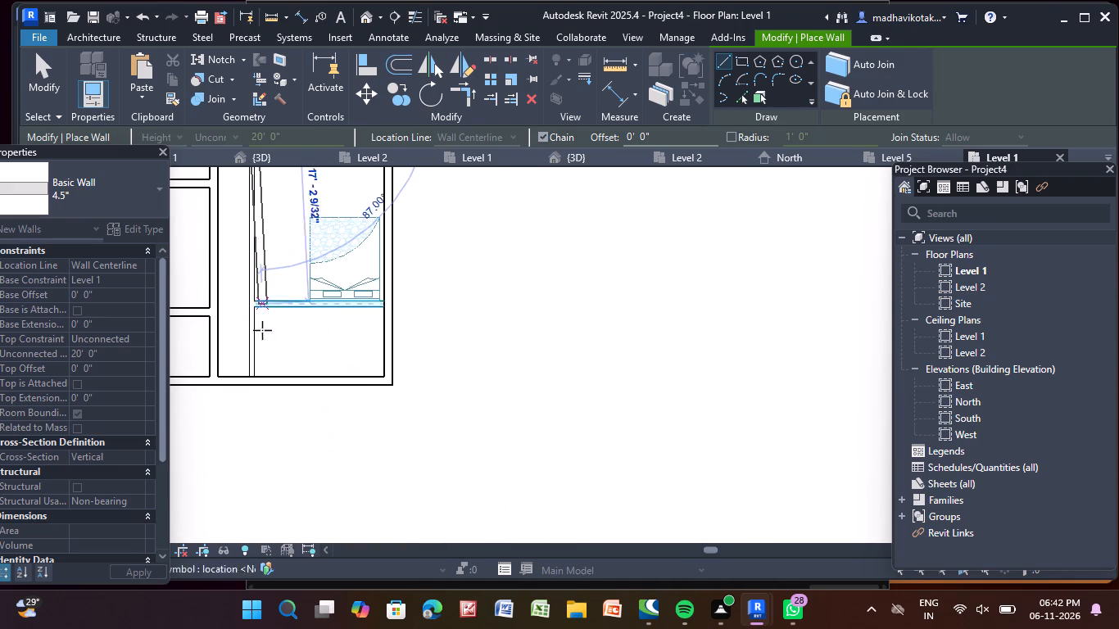
scroll(246, 375, "up", 6)
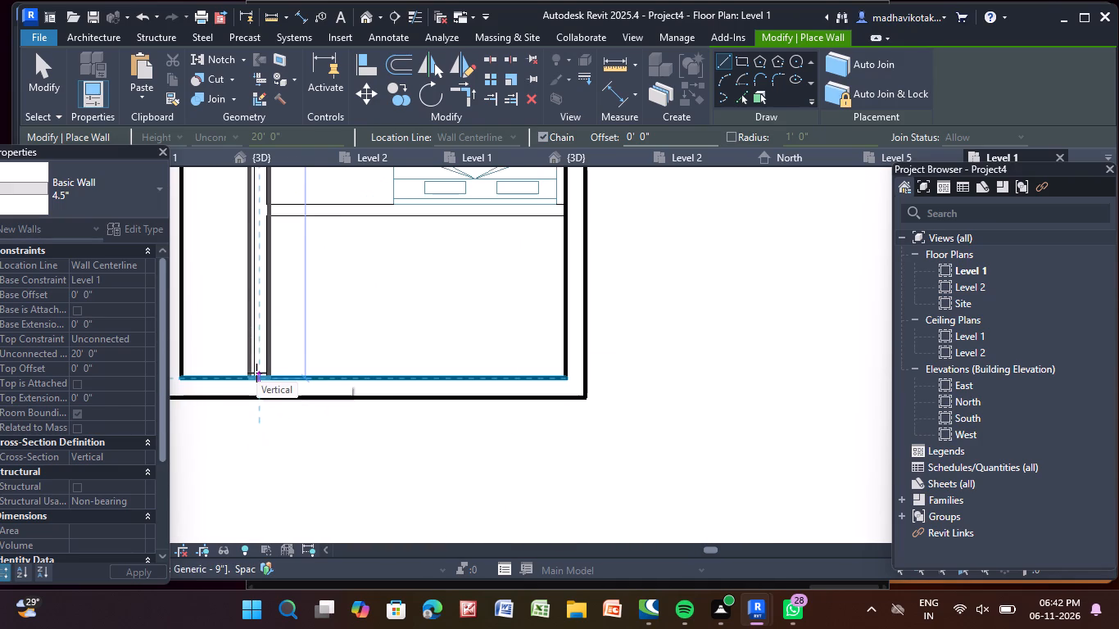
left_click(256, 373)
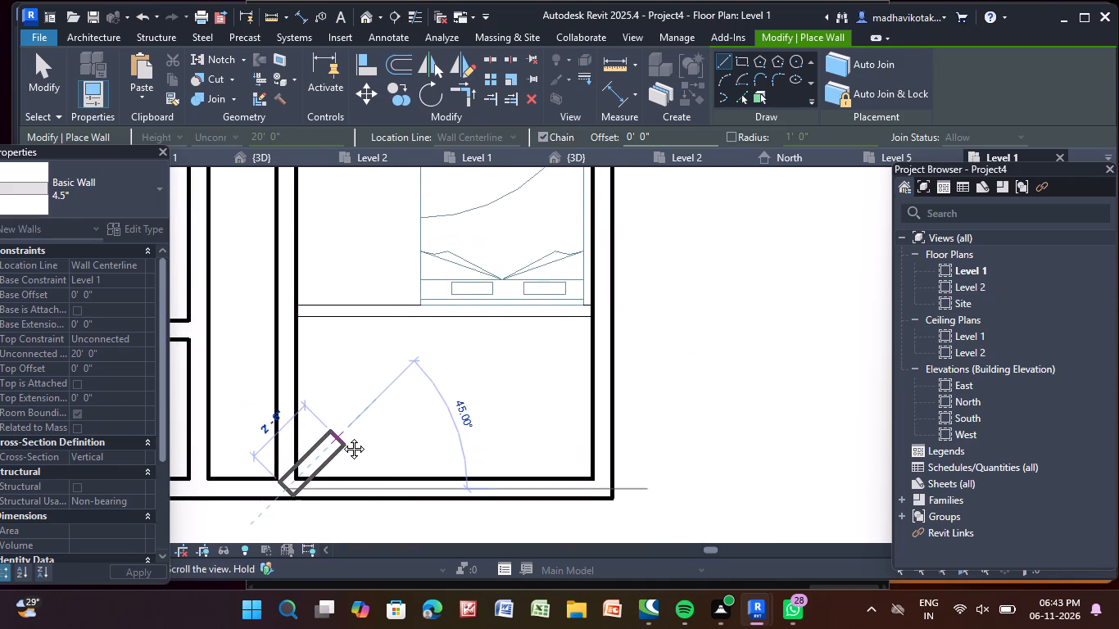
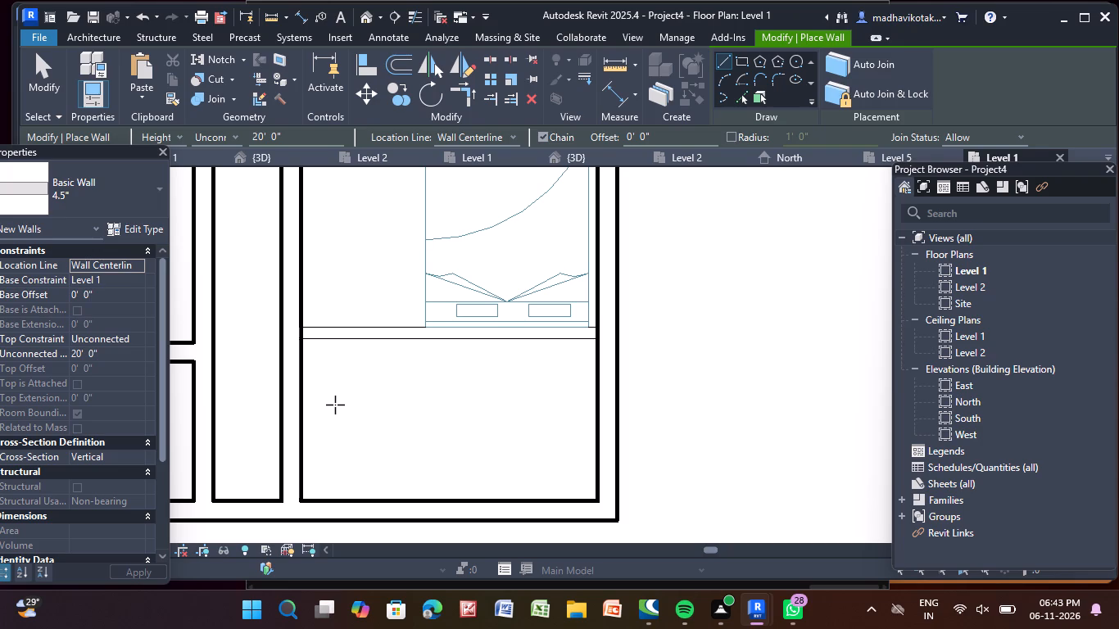
Draw a 4.5" wall along the southeast bedroom's south side at the bed head, from the west partition to the east exterior wall.
scroll(313, 324, "up", 5)
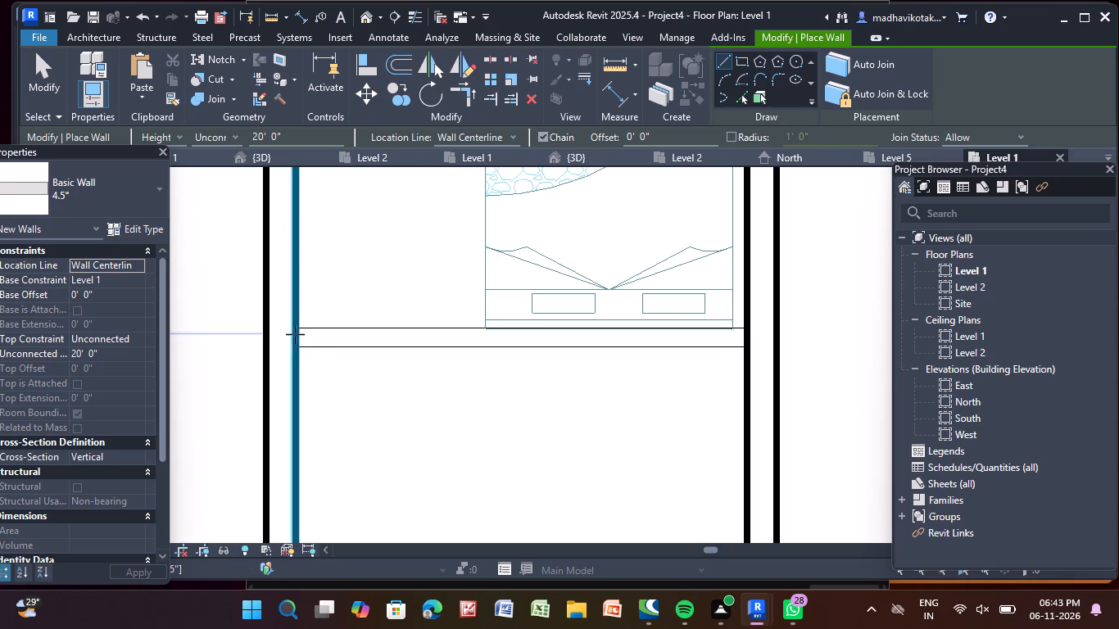
scroll(295, 334, "up", 1)
left_click(300, 339)
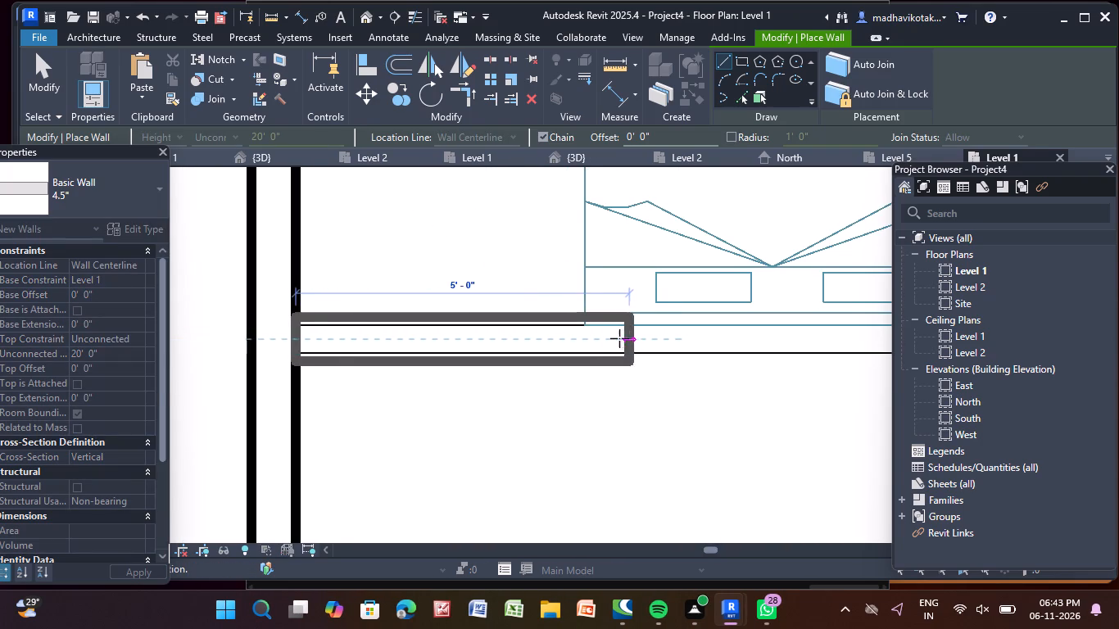
scroll(618, 340, "down", 2)
middle_click_drag(617, 339, 319, 386)
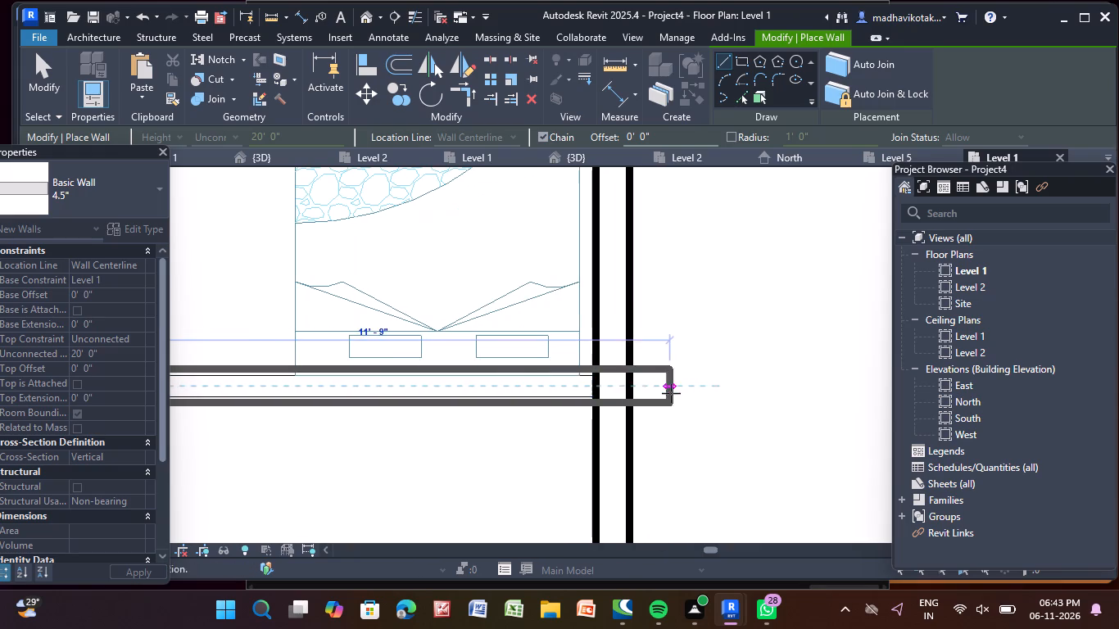
left_click(591, 388)
middle_click_drag(591, 387, 591, 407)
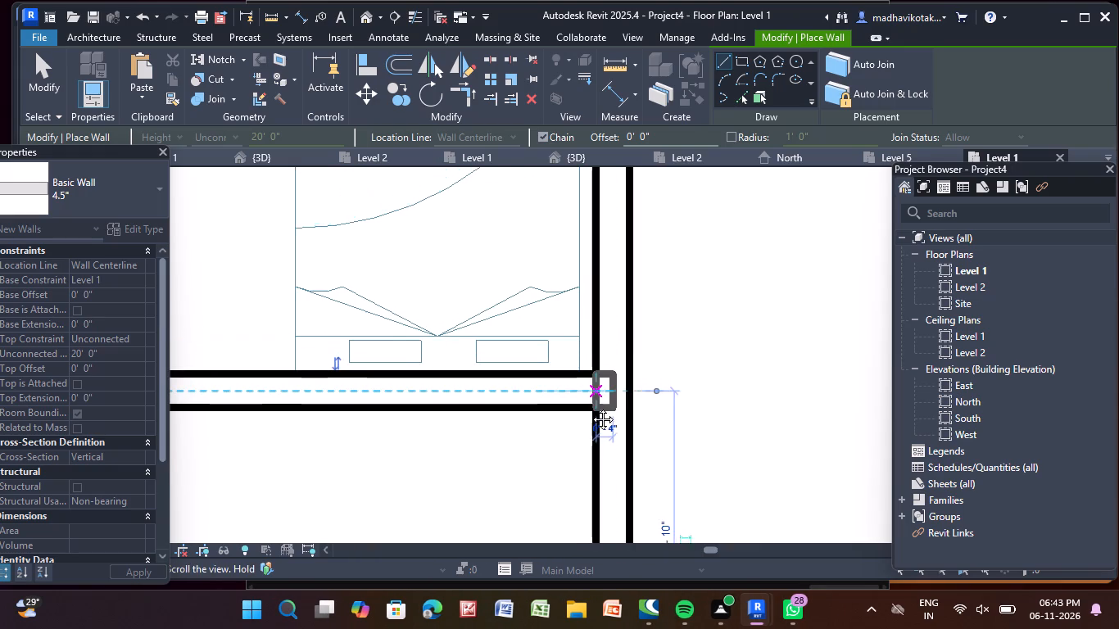
middle_click_drag(591, 407, 606, 452)
key("Escape")
Draw a 4.5" wall about 10'-3 1/2" long along the southeast bedroom's north side, from the west partition to the east exterior wall.
scroll(562, 411, "down", 5)
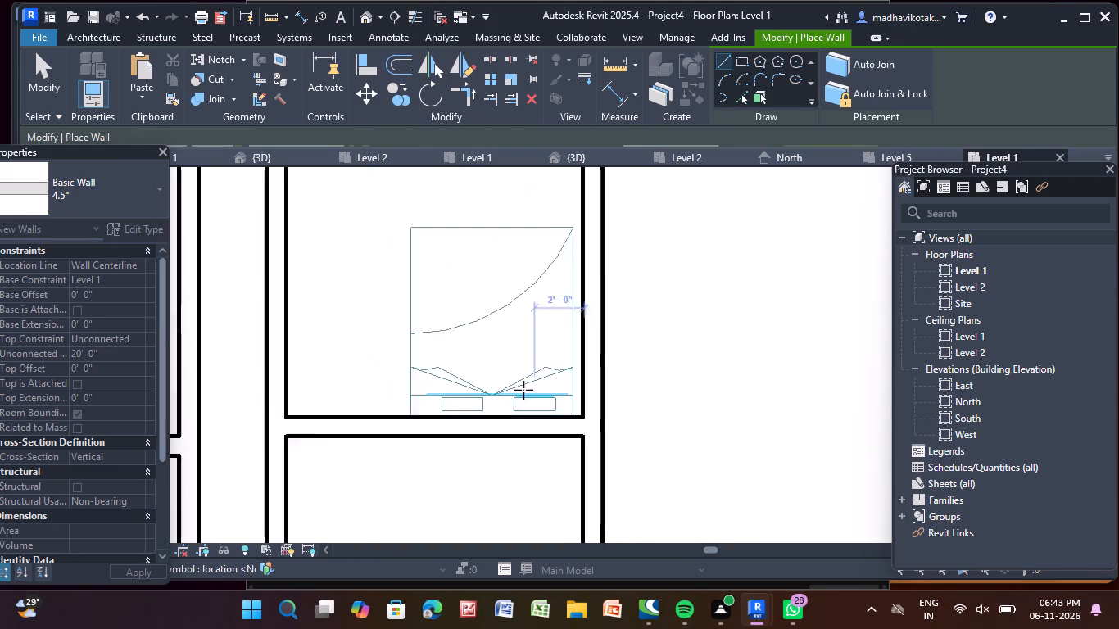
scroll(491, 371, "down", 3)
middle_click_drag(489, 373, 509, 496)
scroll(395, 344, "up", 8)
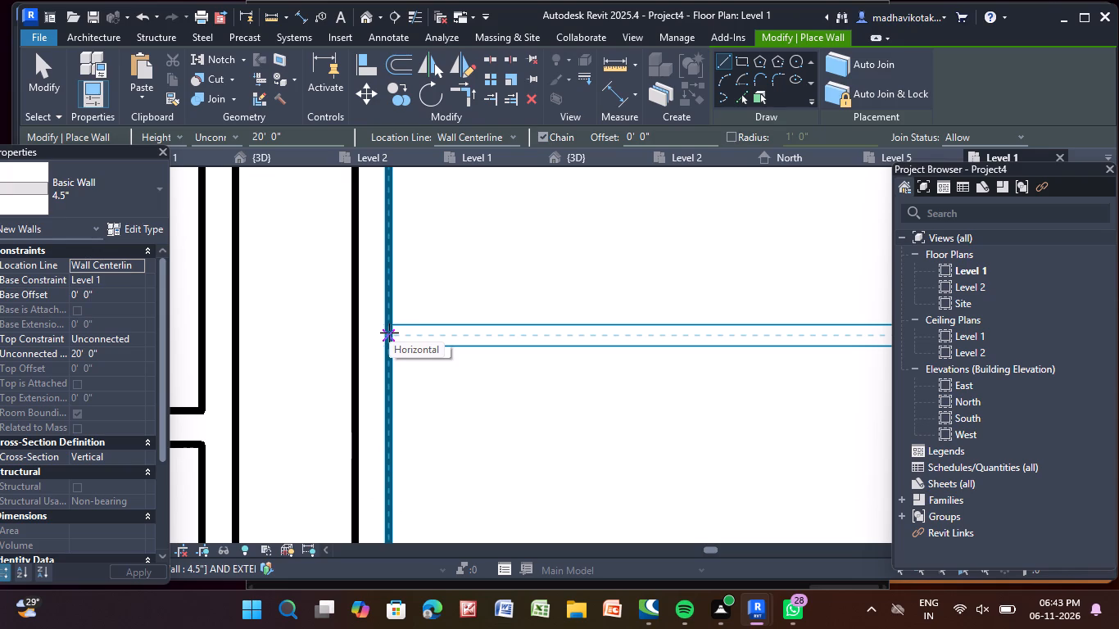
left_click(389, 337)
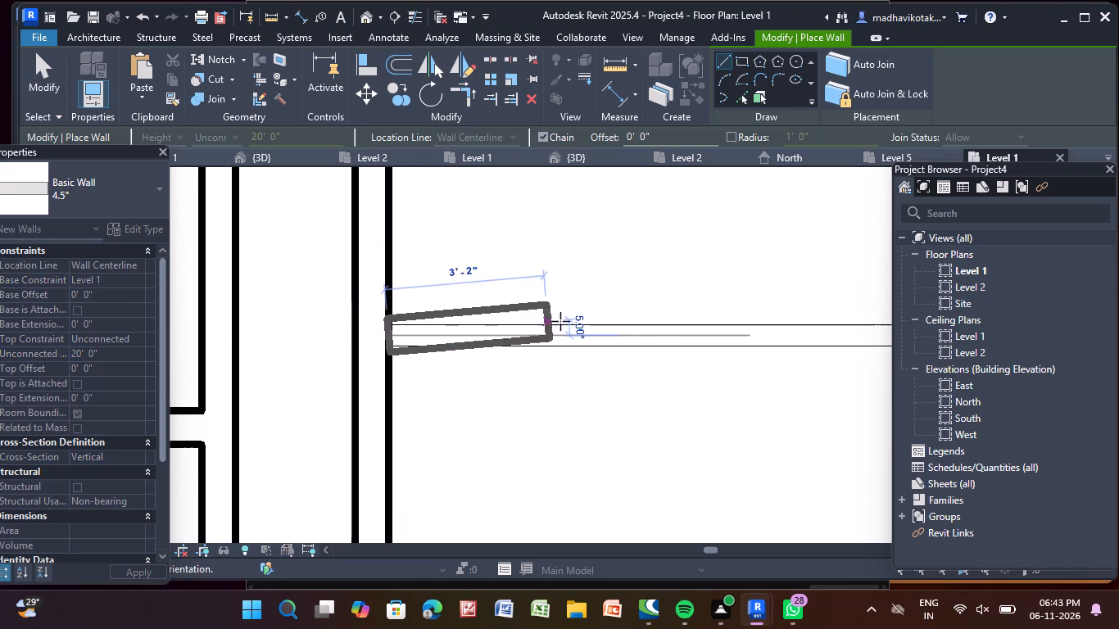
scroll(709, 330, "down", 4)
middle_click_drag(709, 329, 392, 367)
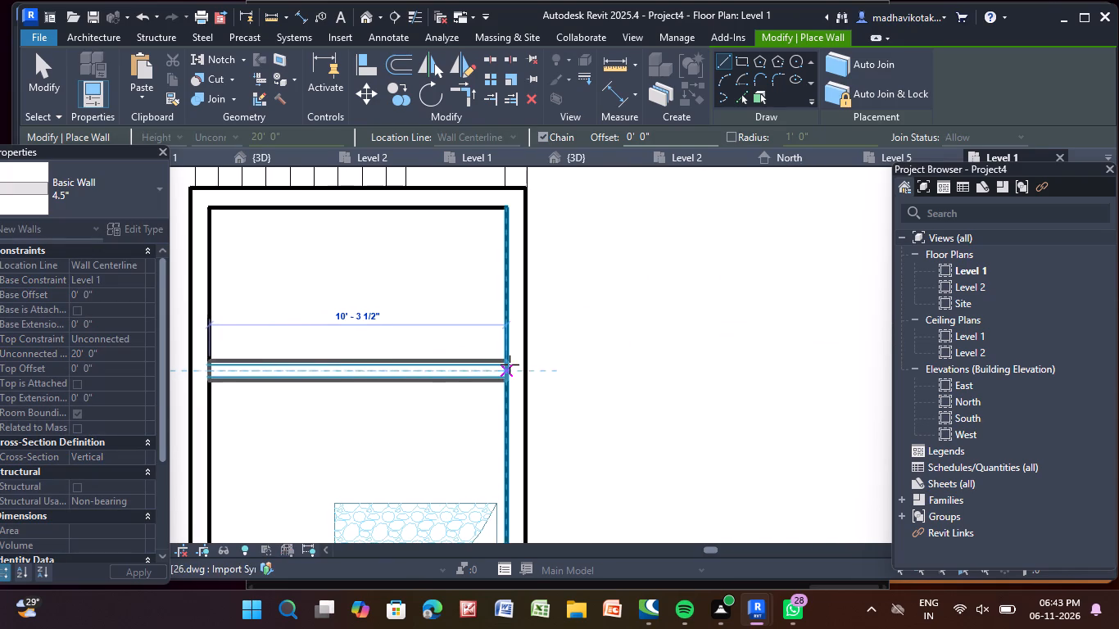
left_click(504, 364)
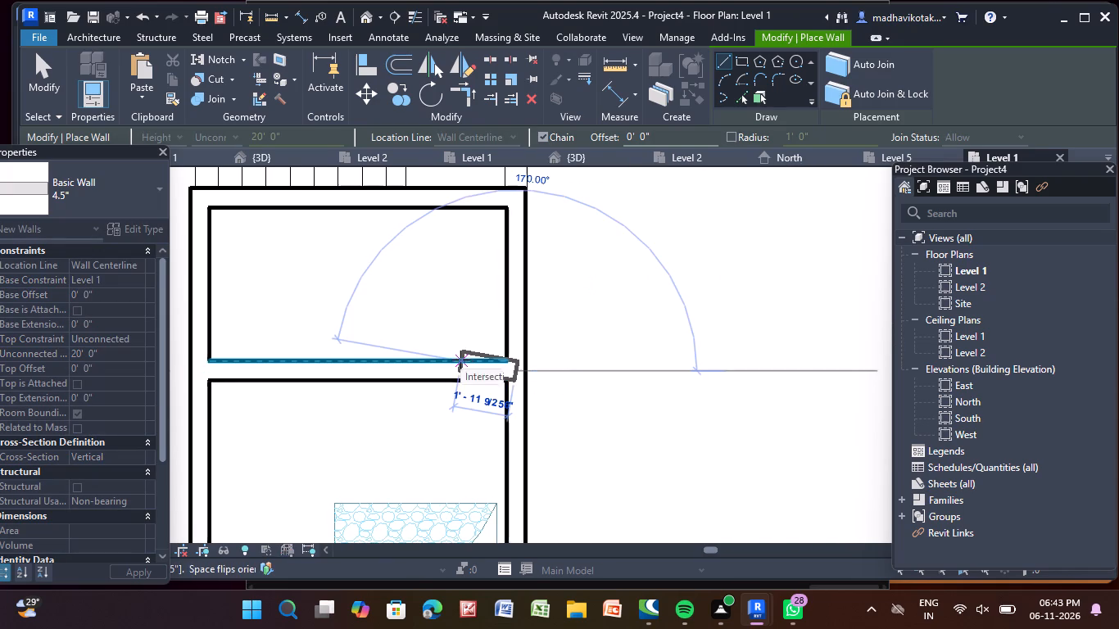
key("Escape")
Draw a 4.5" wall along the stair's north side, from the dining area's east partition to the east exterior wall.
scroll(460, 355, "down", 8)
middle_click_drag(456, 346, 503, 490)
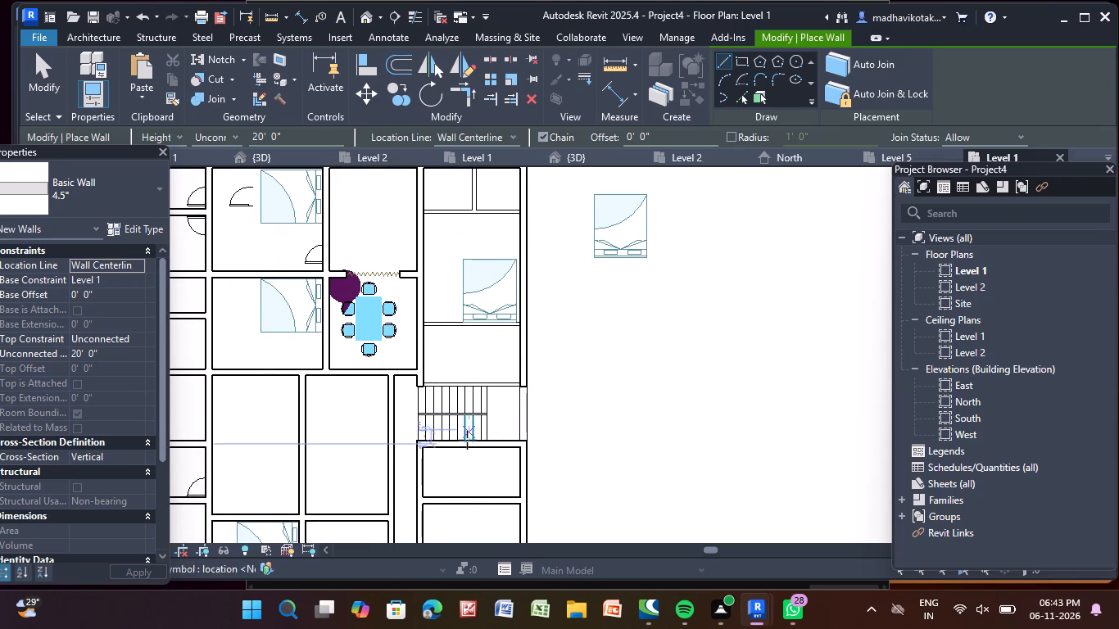
middle_click_drag(467, 453, 463, 484)
scroll(452, 429, "up", 11)
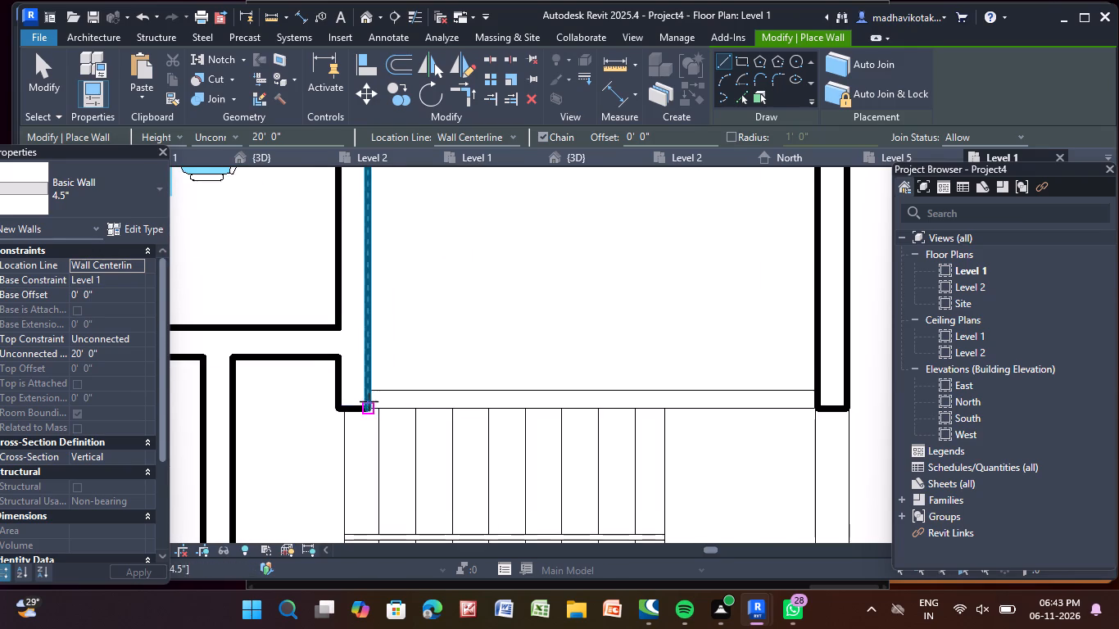
scroll(367, 397, "up", 5)
left_click(369, 400)
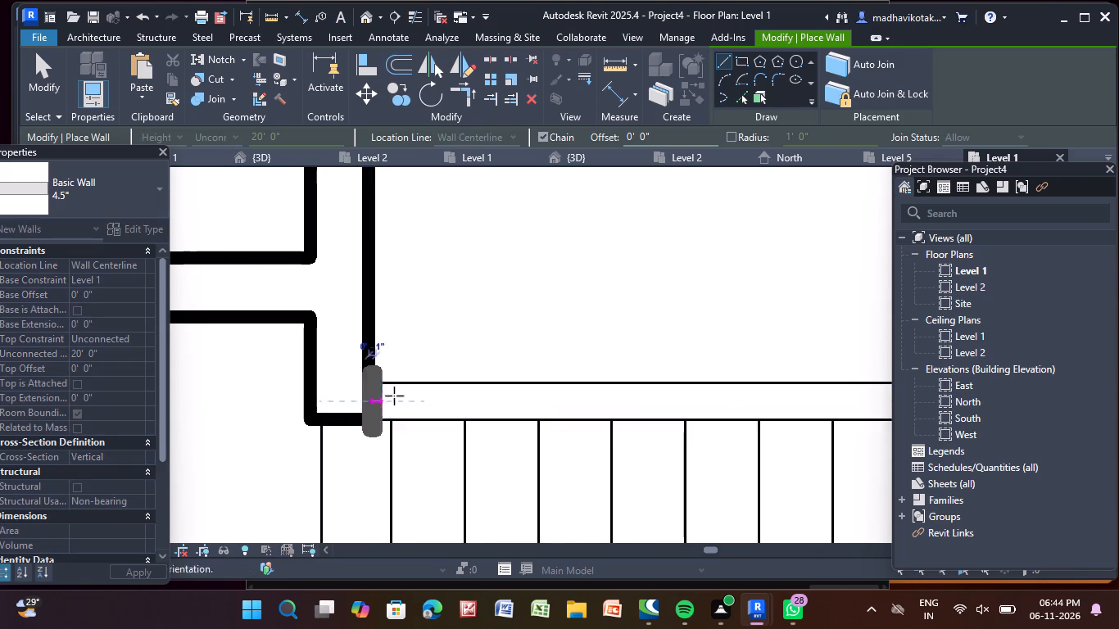
scroll(809, 398, "down", 3)
middle_click_drag(806, 397, 564, 412)
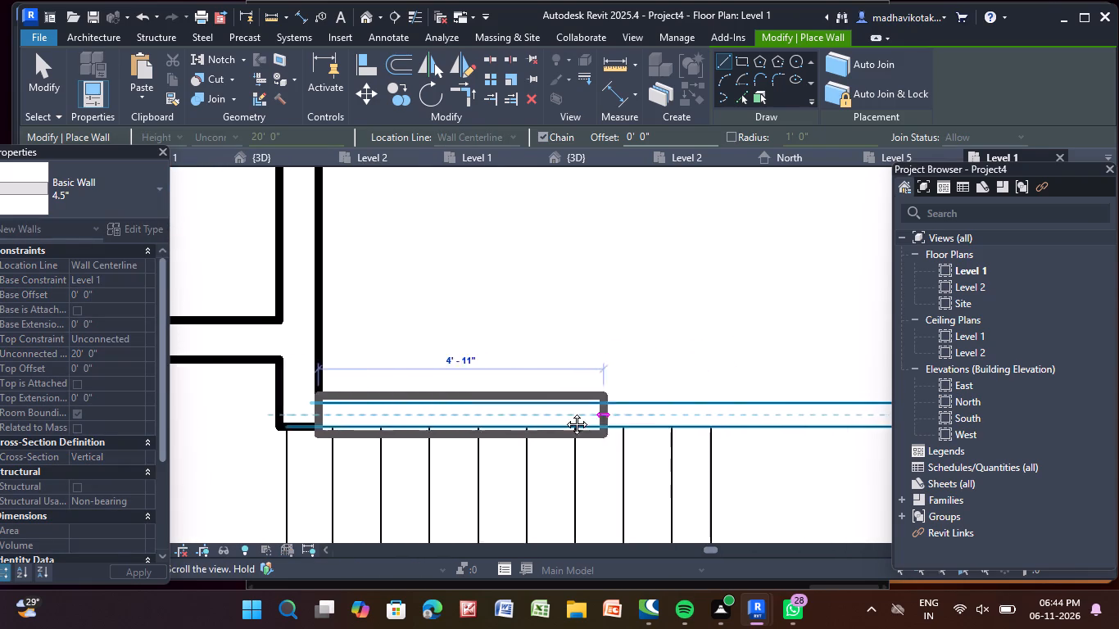
middle_click_drag(564, 412, 443, 414)
scroll(668, 421, "up", 2)
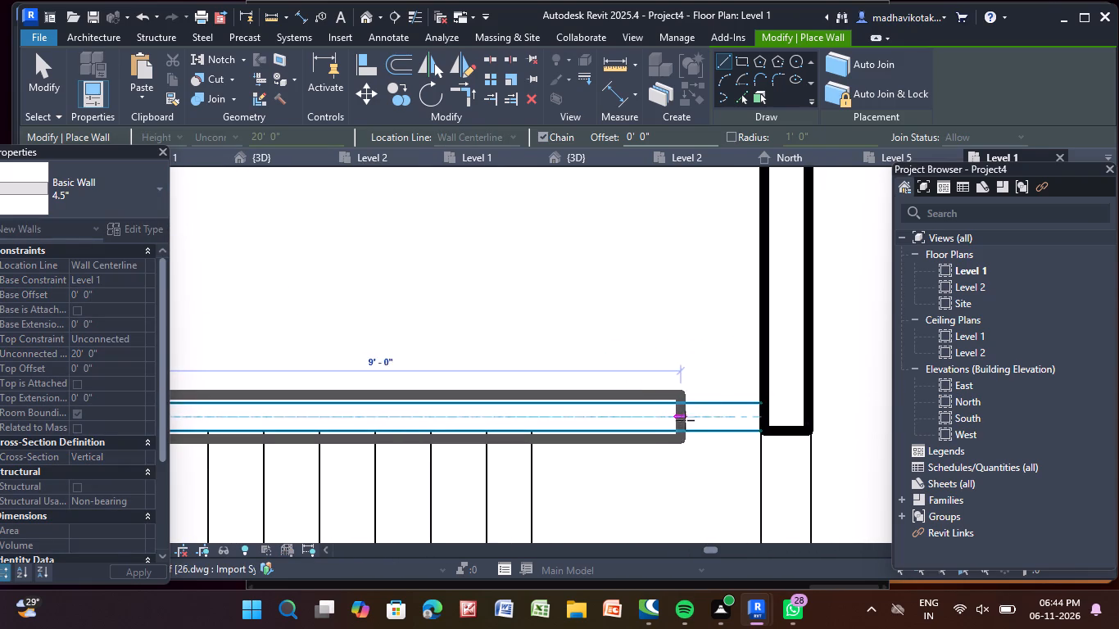
scroll(685, 420, "up", 1)
left_click(781, 416)
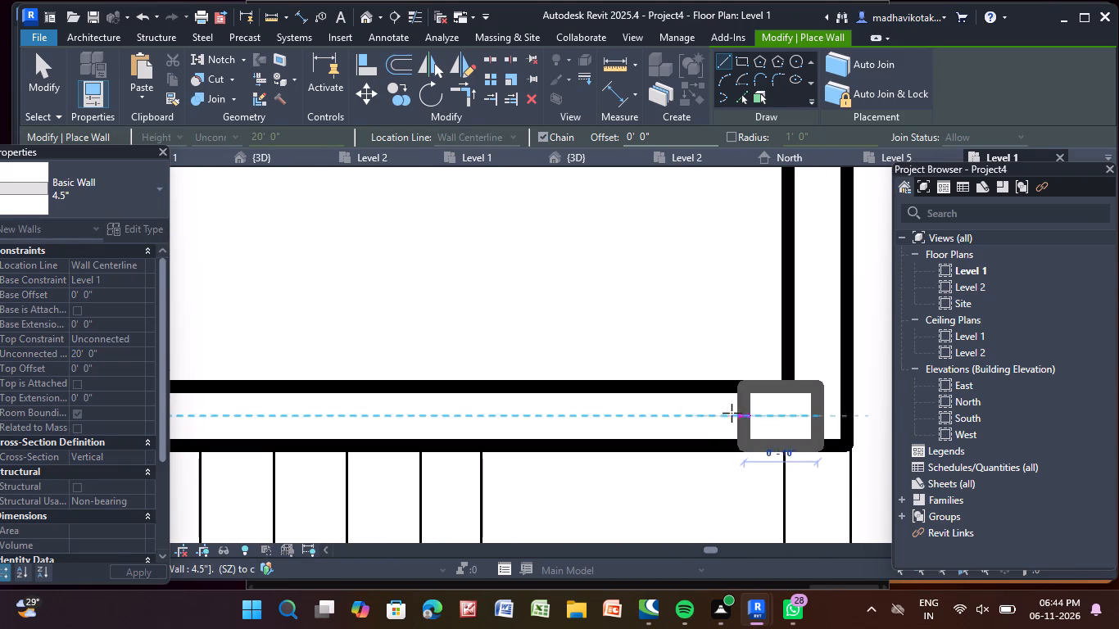
key("Escape")
Draw a 4.5" wall along the northeast bedroom's south side at the bed head, from the west partition to the east exterior wall.
scroll(611, 351, "down", 6)
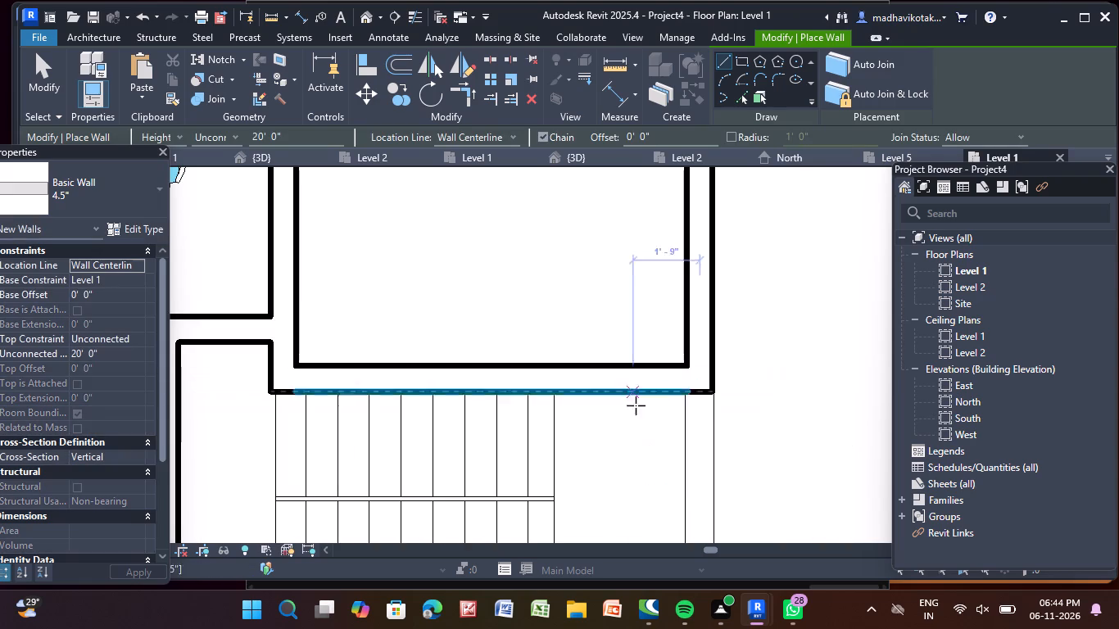
scroll(636, 408, "down", 4)
middle_click_drag(537, 326, 512, 422)
scroll(444, 392, "up", 3)
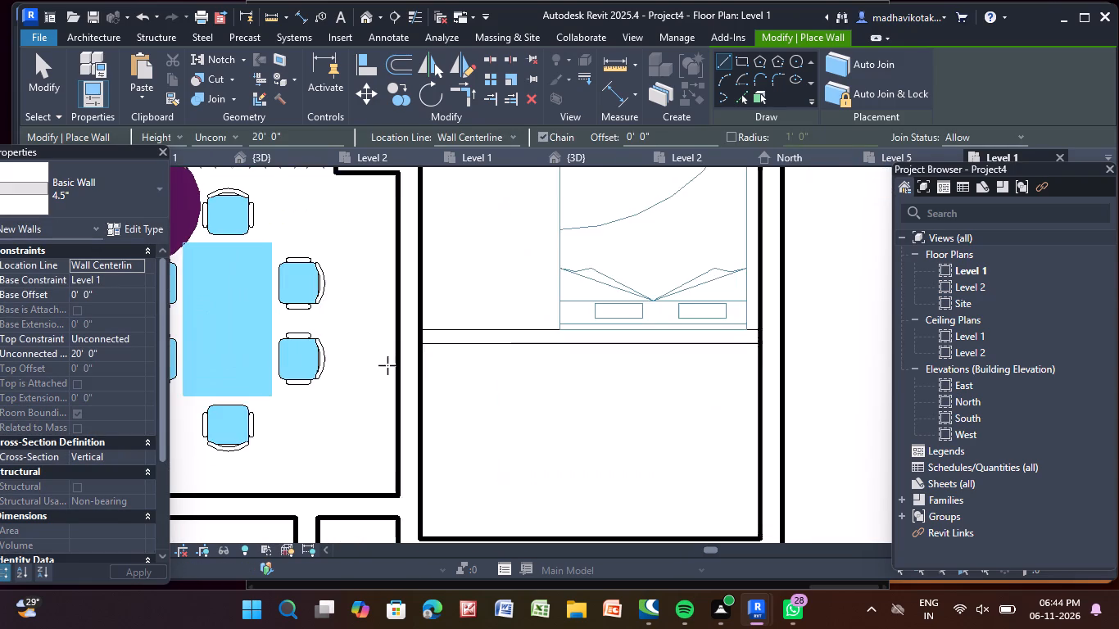
scroll(414, 349, "up", 3)
left_click(422, 331)
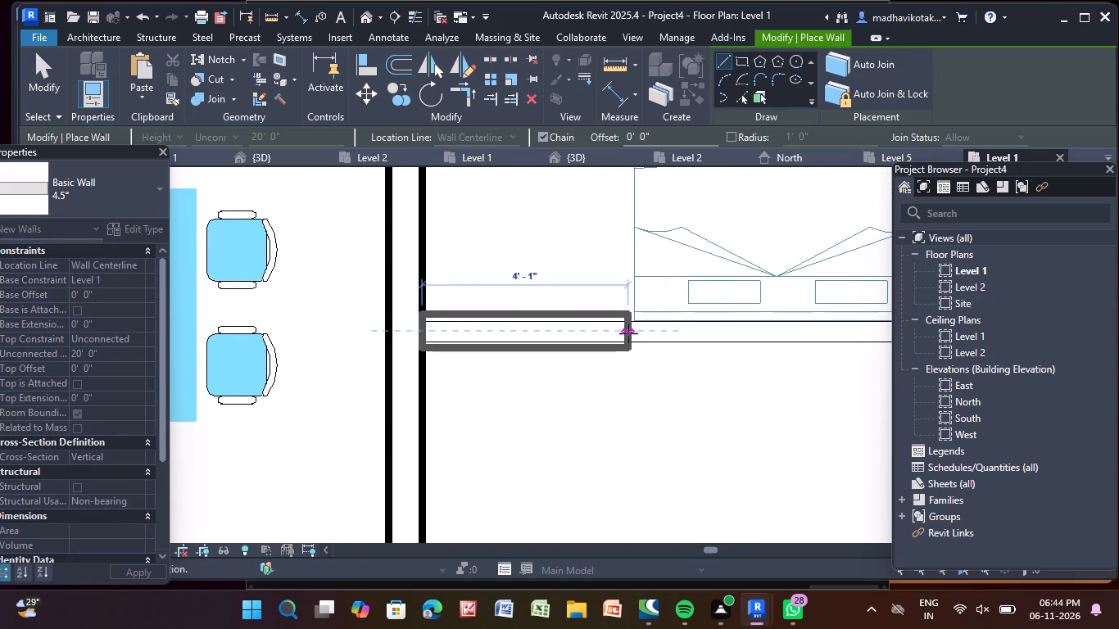
scroll(716, 337, "down", 2)
middle_click_drag(716, 337, 439, 397)
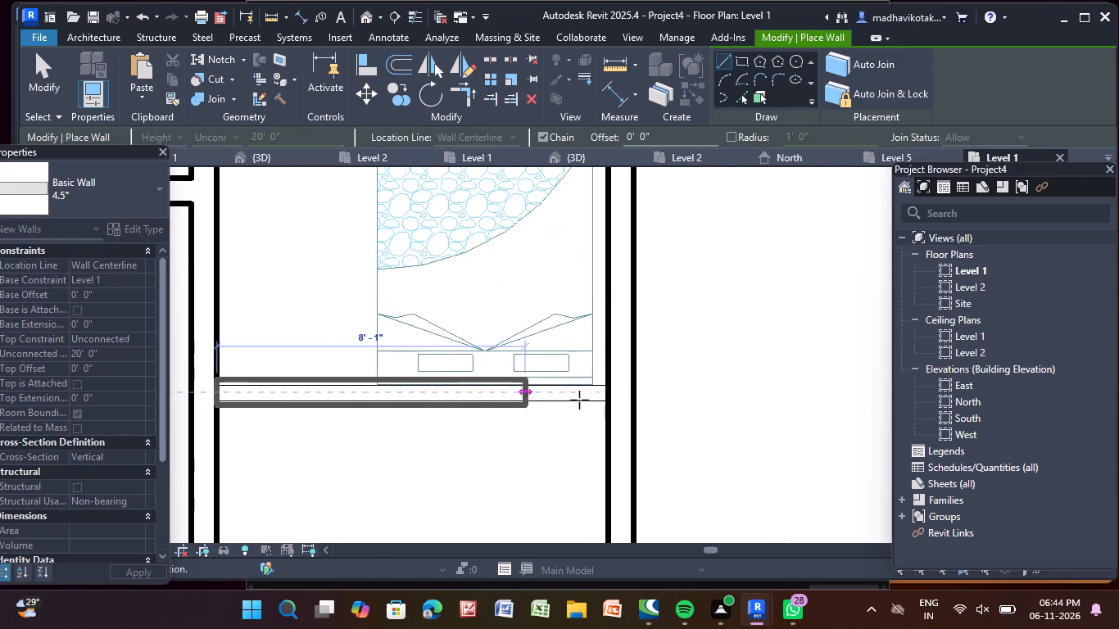
left_click(605, 391)
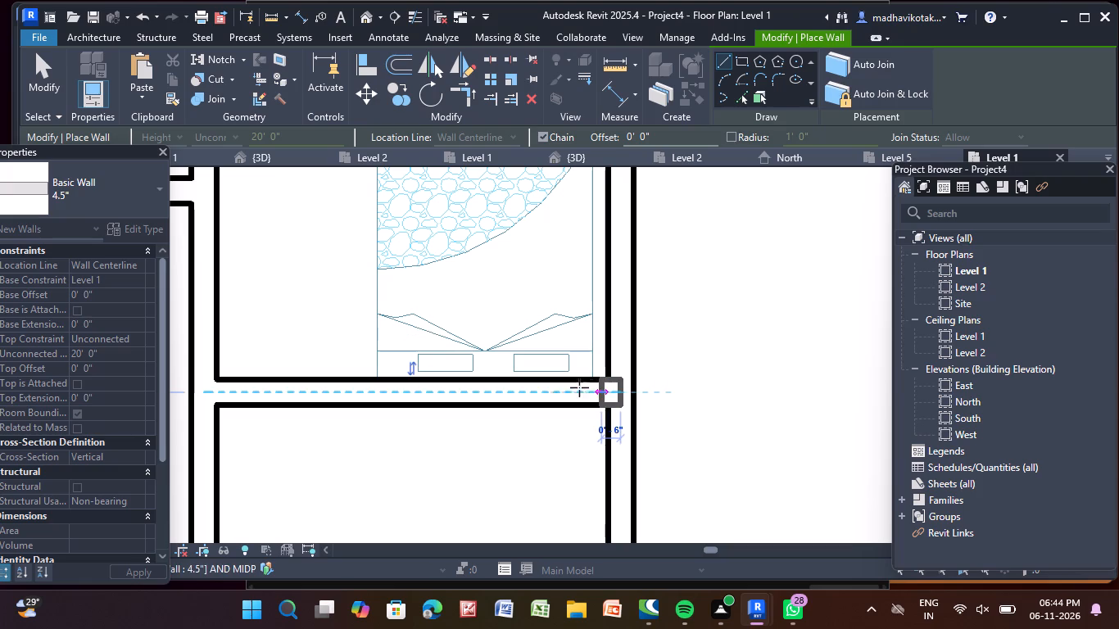
key("Escape")
Draw a 4.5" wall about 10'-7" long along the northeast bedroom's north side, from the west partition to the east exterior wall.
scroll(557, 373, "down", 6)
middle_click_drag(494, 299, 502, 450)
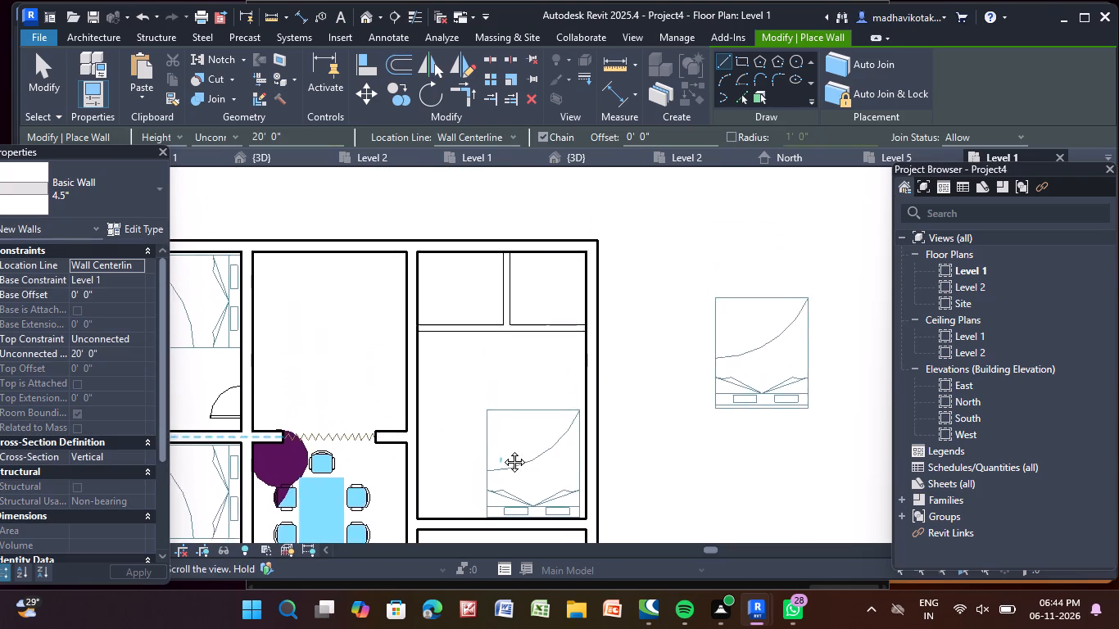
middle_click_drag(502, 450, 510, 493)
scroll(441, 373, "up", 8)
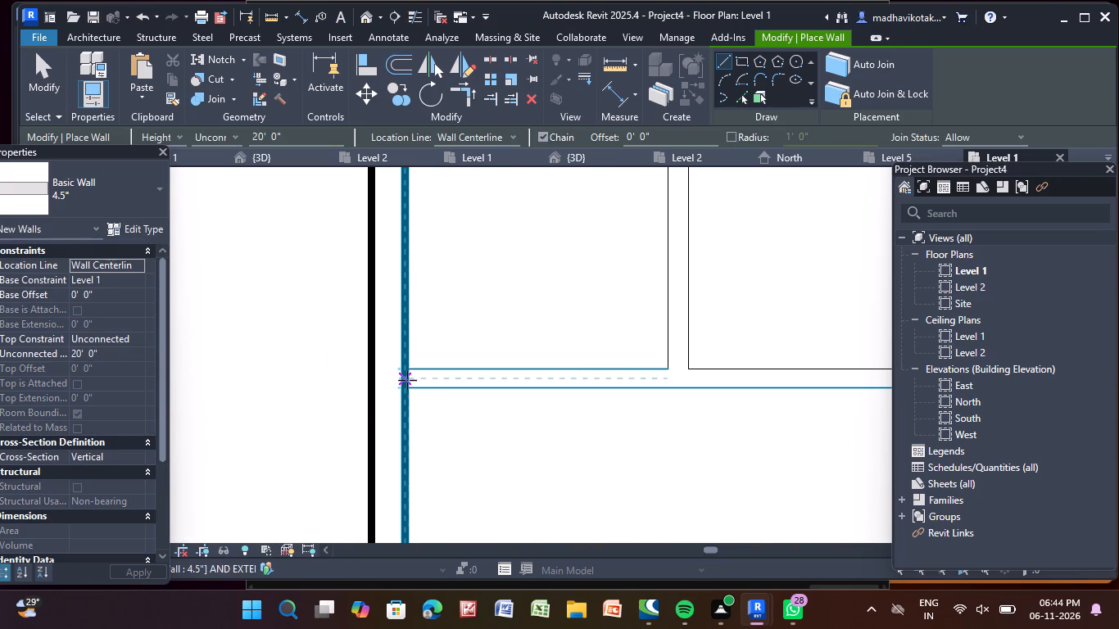
left_click(407, 378)
scroll(733, 378, "down", 3)
middle_click_drag(732, 378, 634, 394)
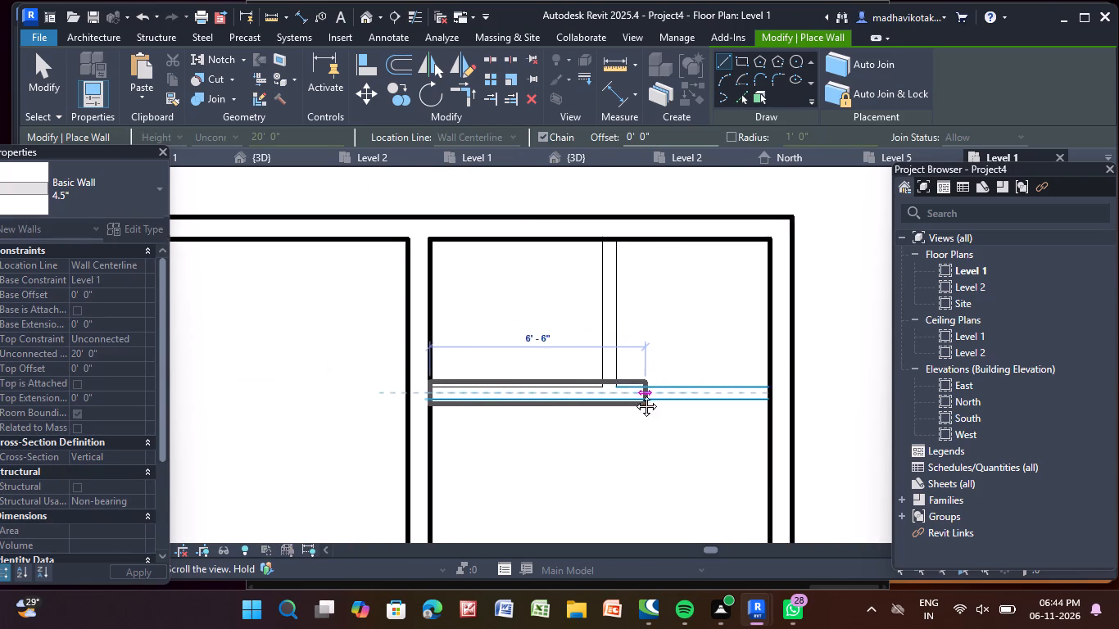
middle_click_drag(634, 394, 546, 400)
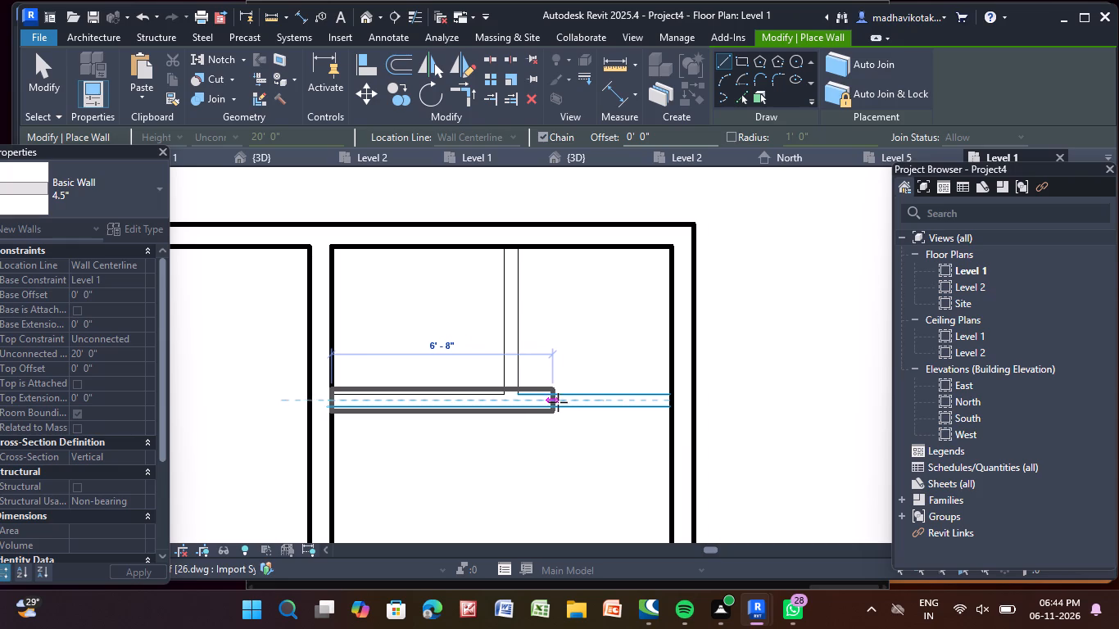
left_click(673, 401)
key("Escape")
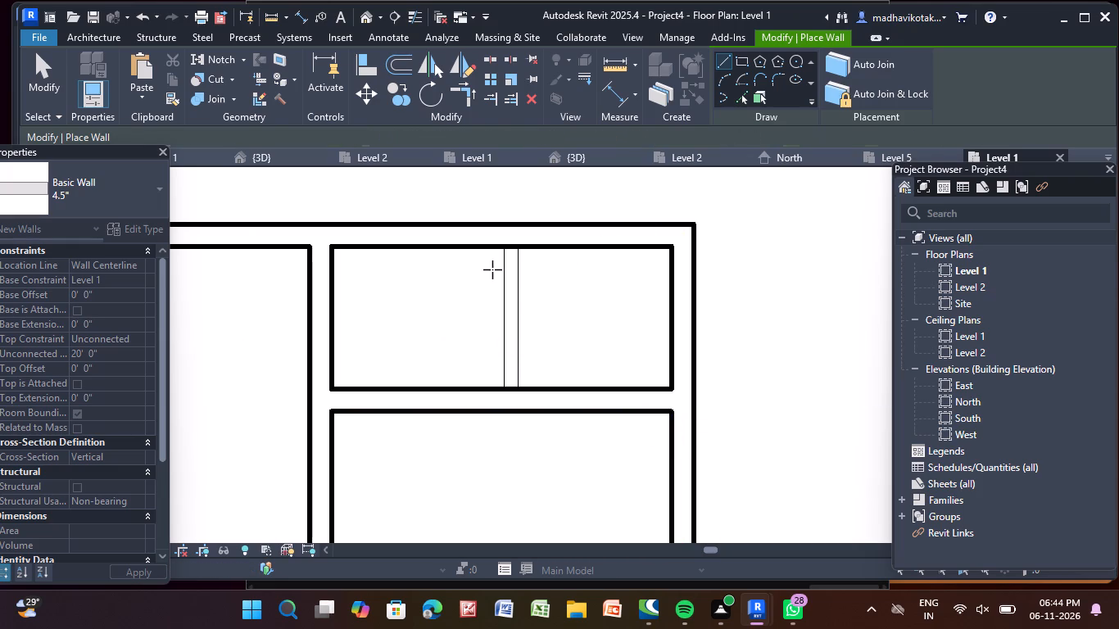
Draw a 4.5" wall dividing the two small northeast rooms, from the north exterior wall to the bedroom's north wall, and end wall placement.
left_click(512, 247)
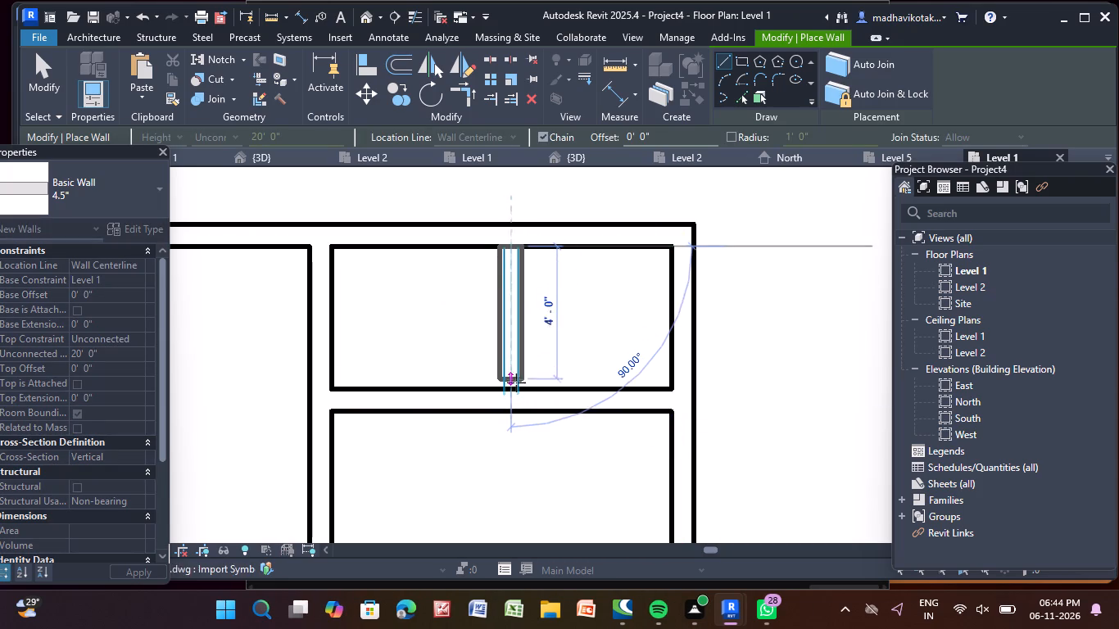
left_click(514, 390)
key("Escape")
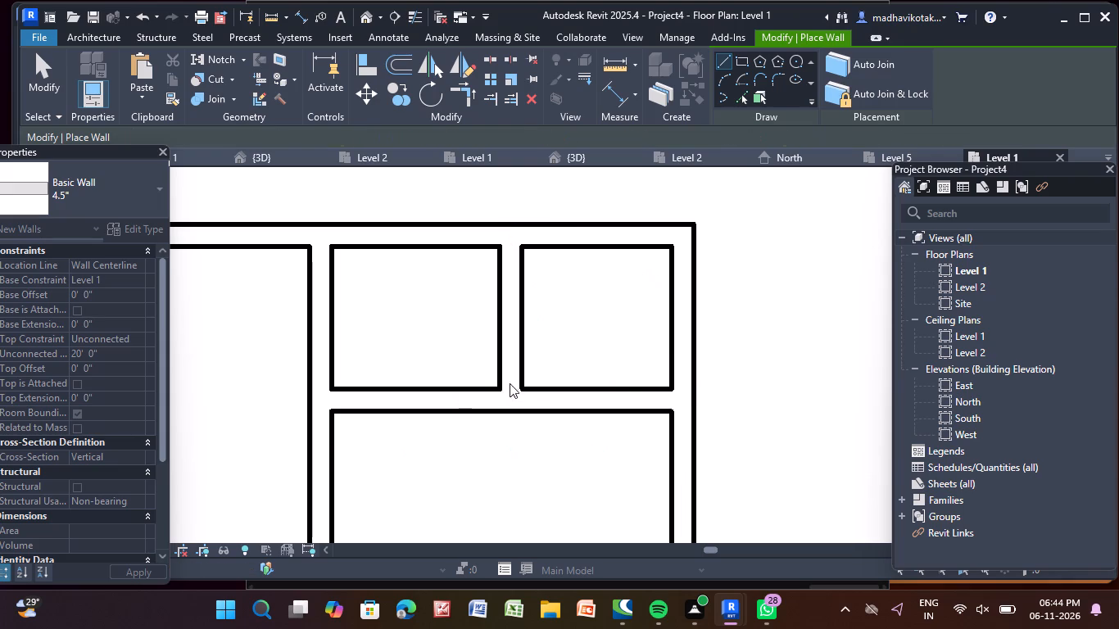
scroll(496, 332, "down", 11)
middle_click_drag(396, 505, 416, 346)
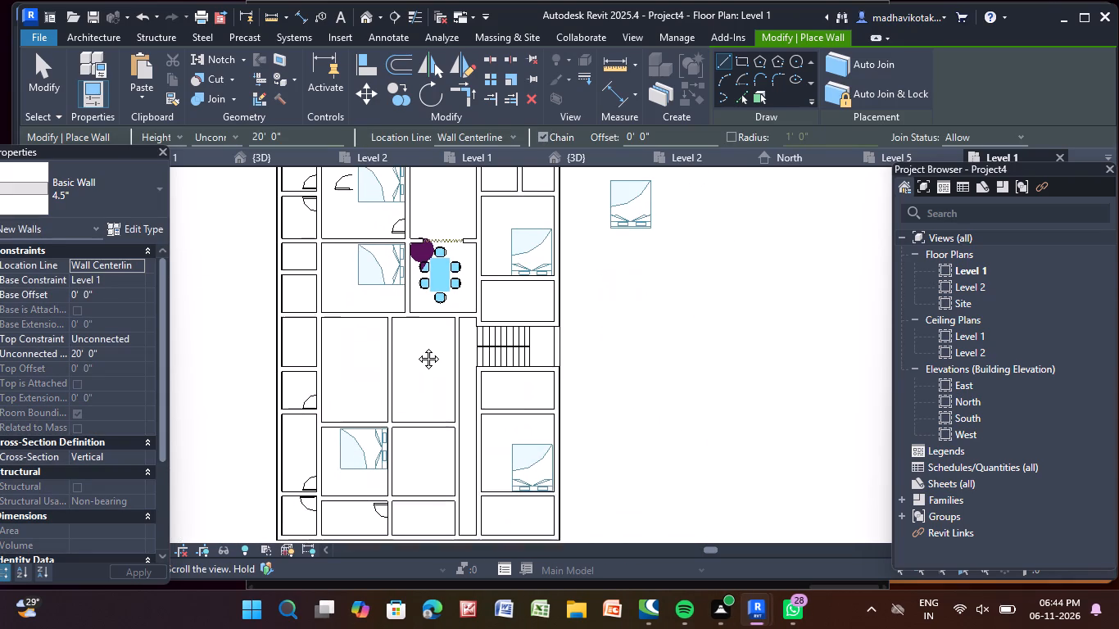
middle_click_drag(416, 346, 416, 345)
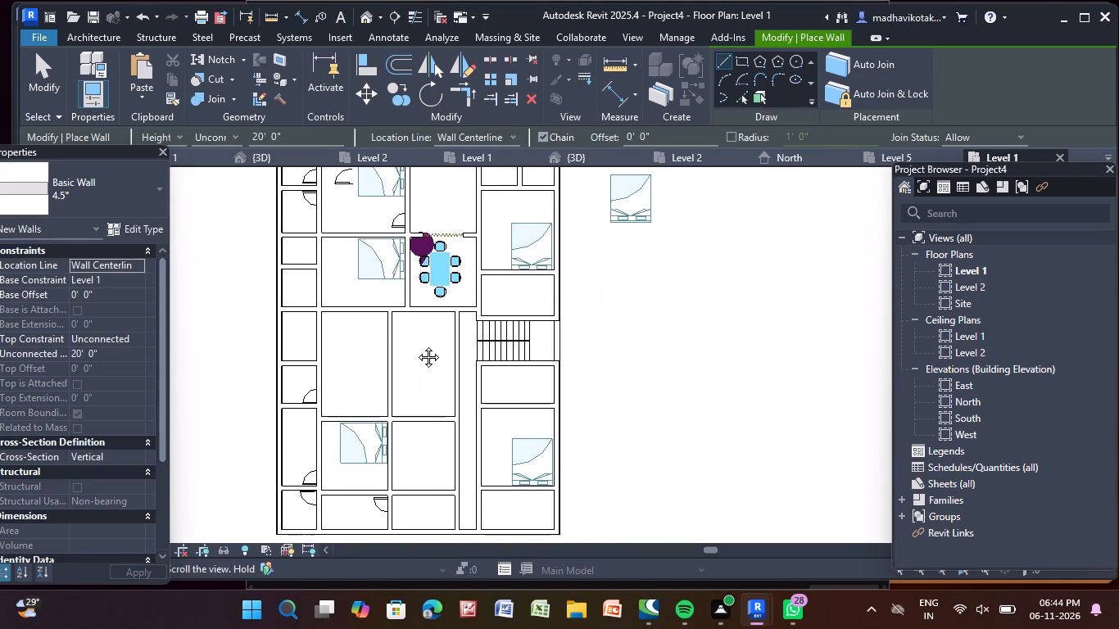
middle_click_drag(416, 345, 411, 294)
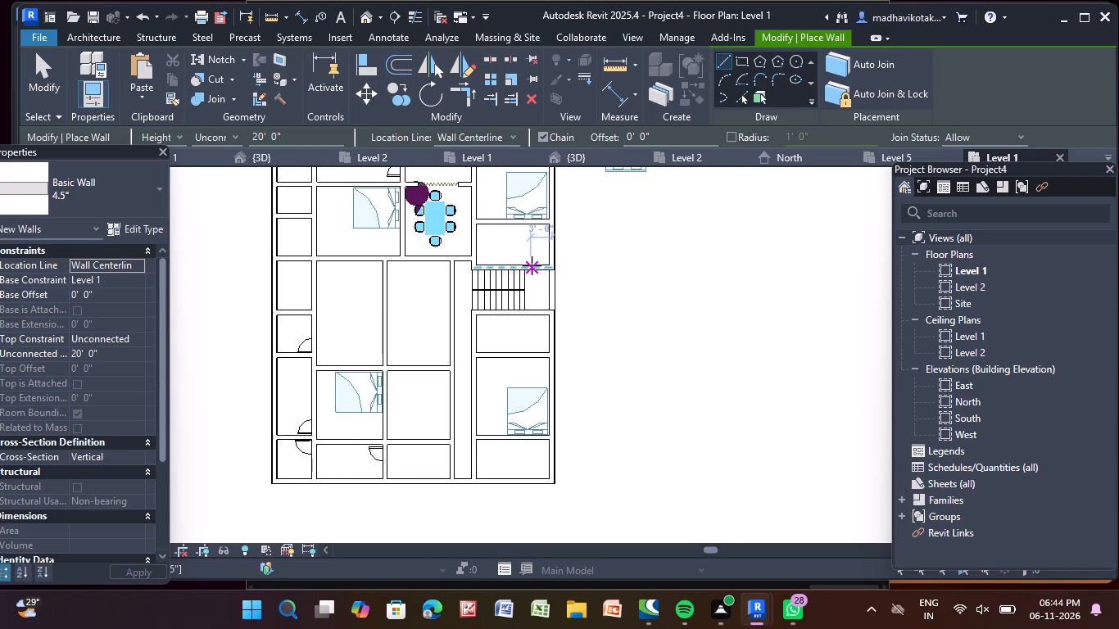
key("Escape")
key("Escape")
key("Escape")
key("Escape")
key("Escape")
key("Escape")
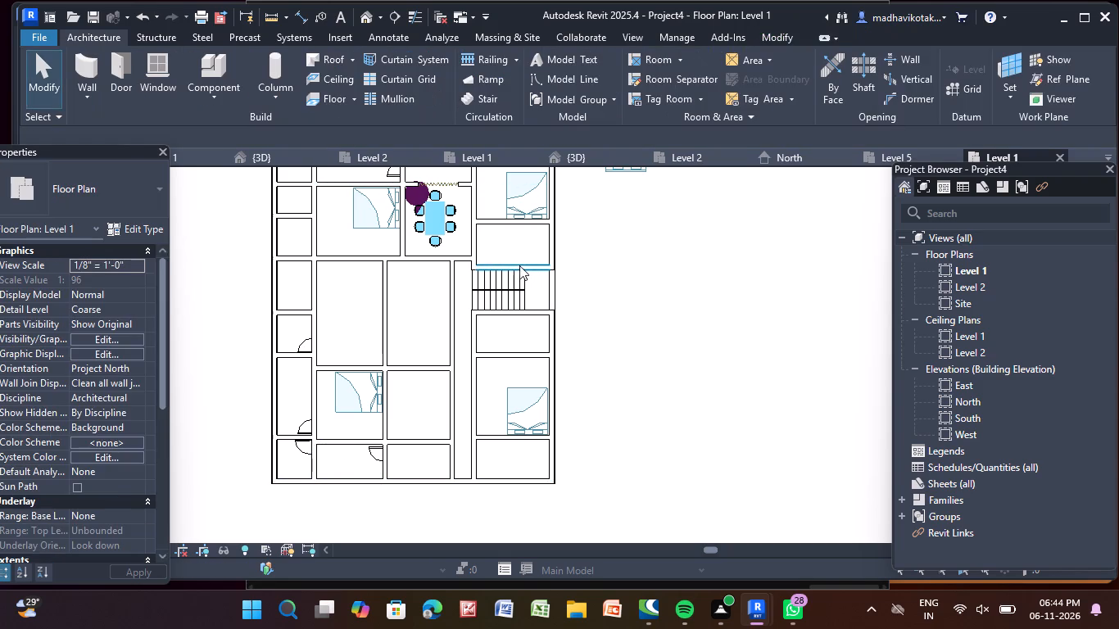
In the default 3D view, set the south exterior wall's top constraint to Level 2.
left_click(365, 13)
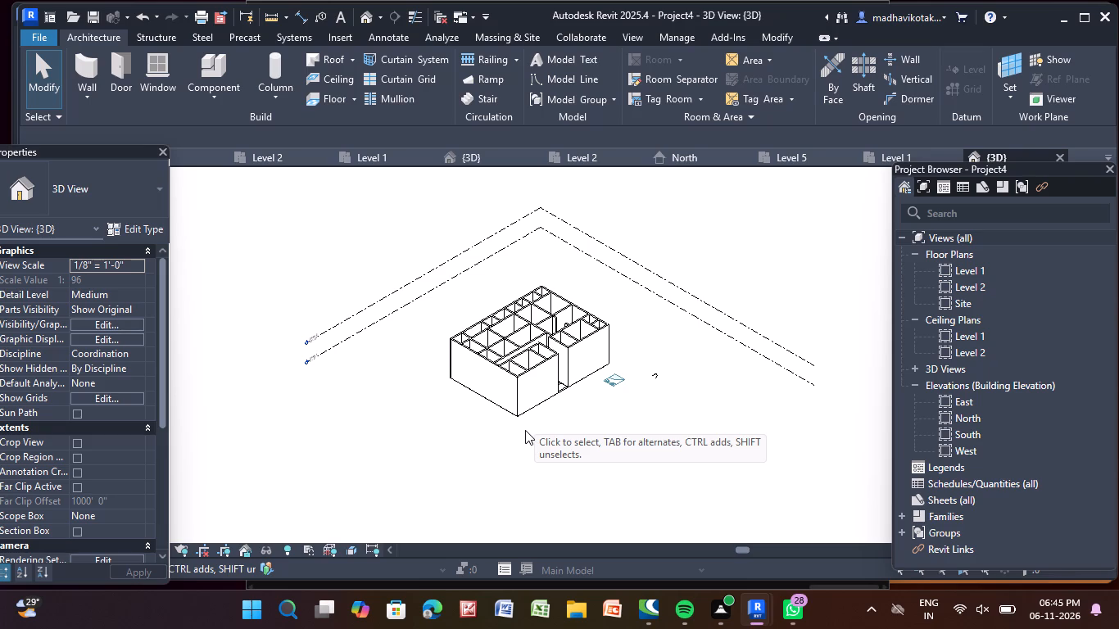
left_click(467, 377)
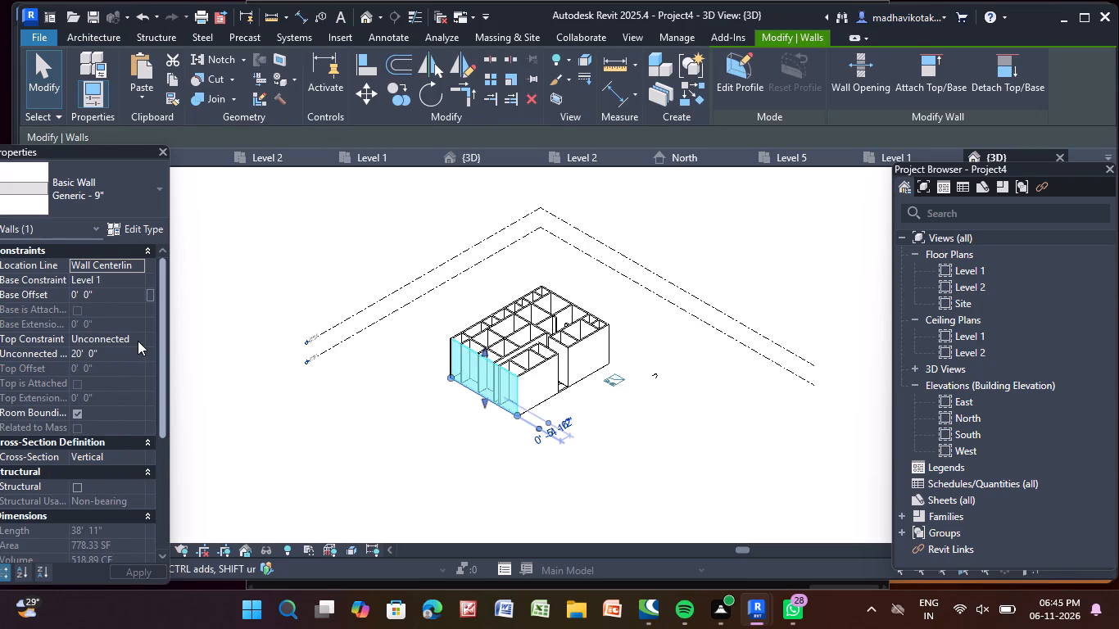
left_click(138, 341)
left_click(145, 373)
left_click(360, 380)
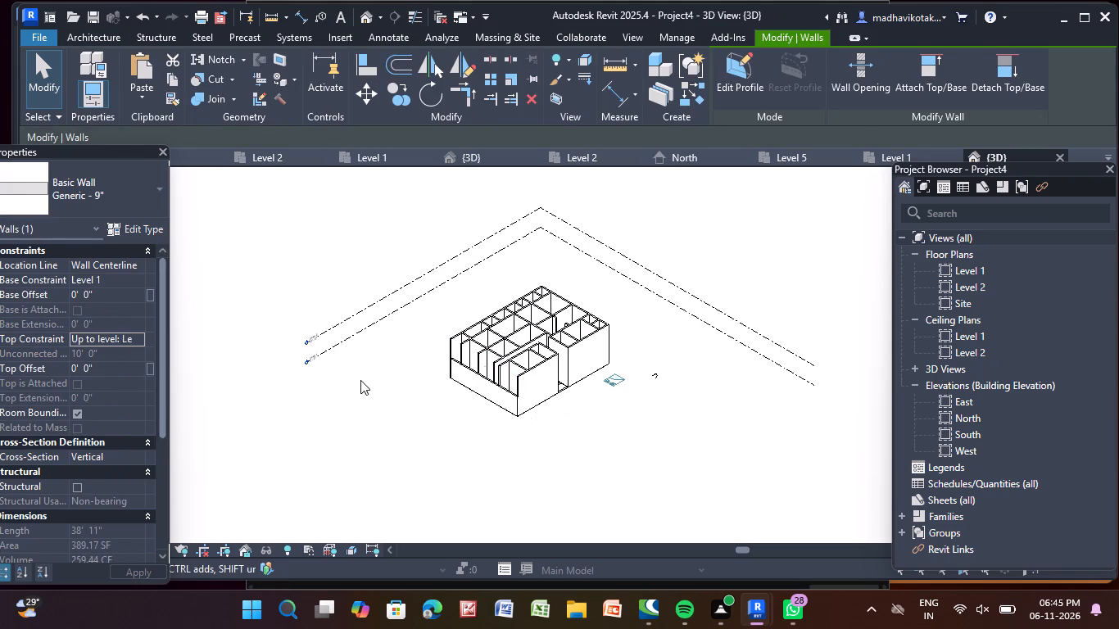
Set the top constraint of the two 9" east exterior wall segments to Level 2, first the southern one, then the northern one.
left_click(541, 375)
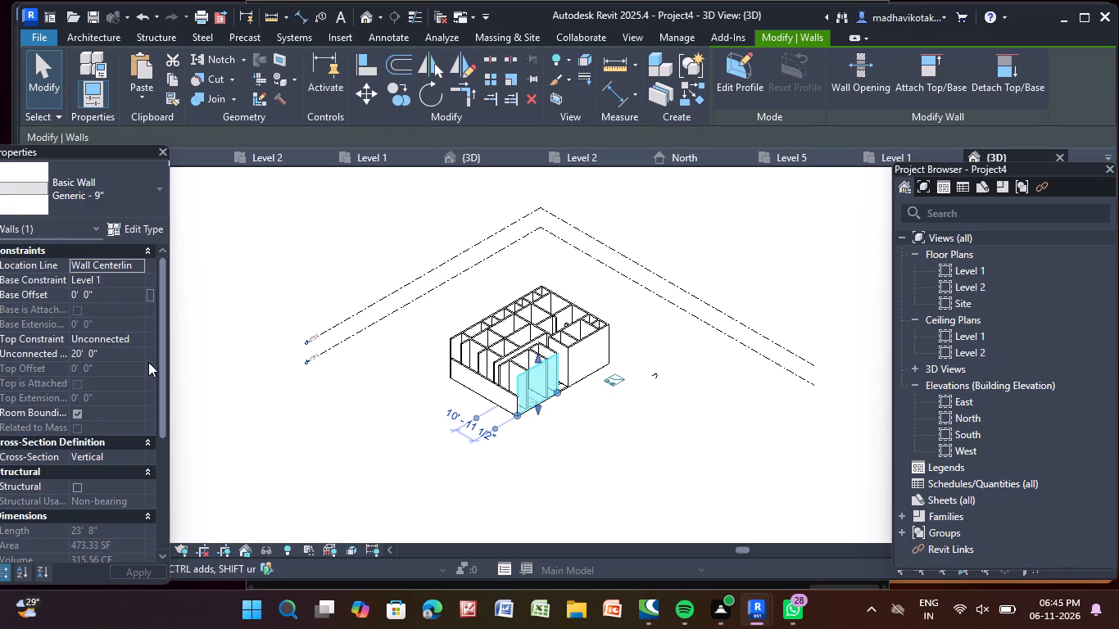
left_click(138, 338)
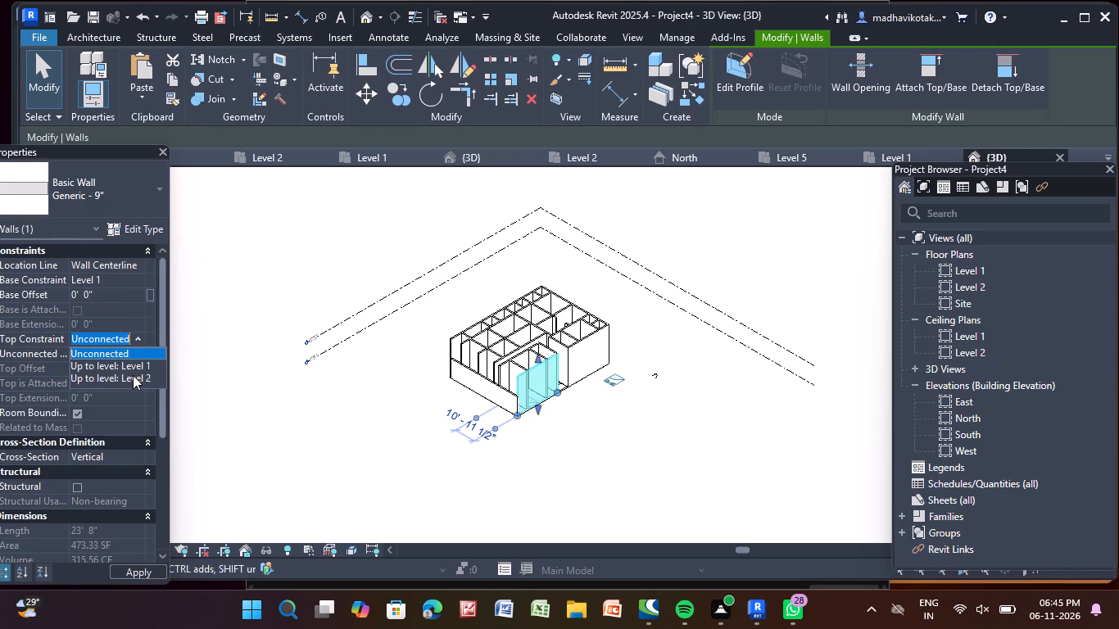
left_click(133, 380)
left_click(263, 314)
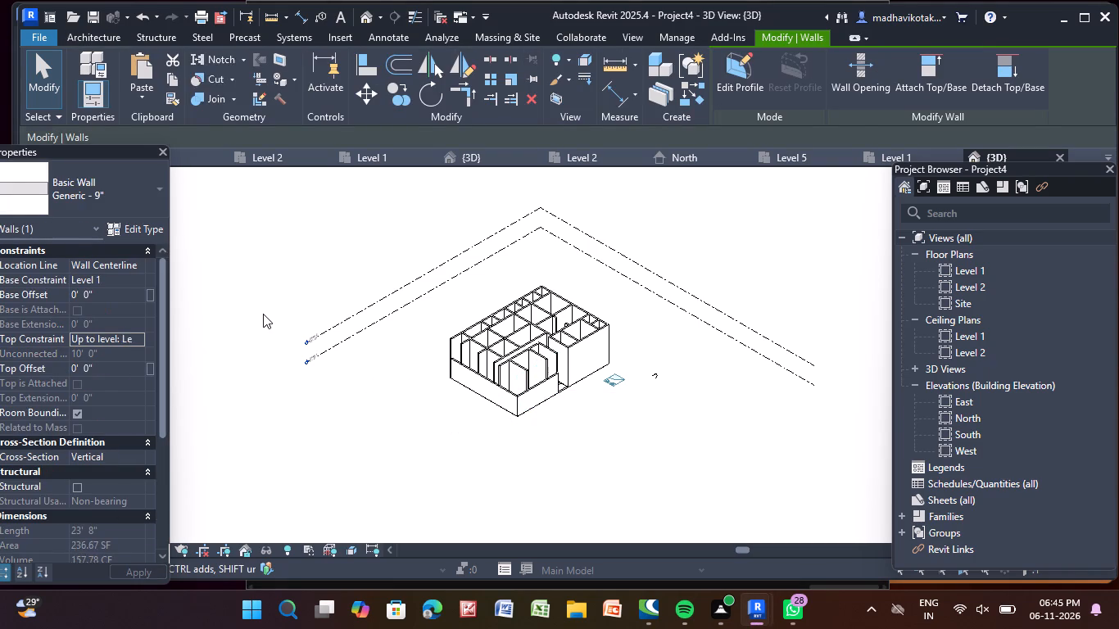
scroll(605, 360, "up", 3)
left_click(596, 355)
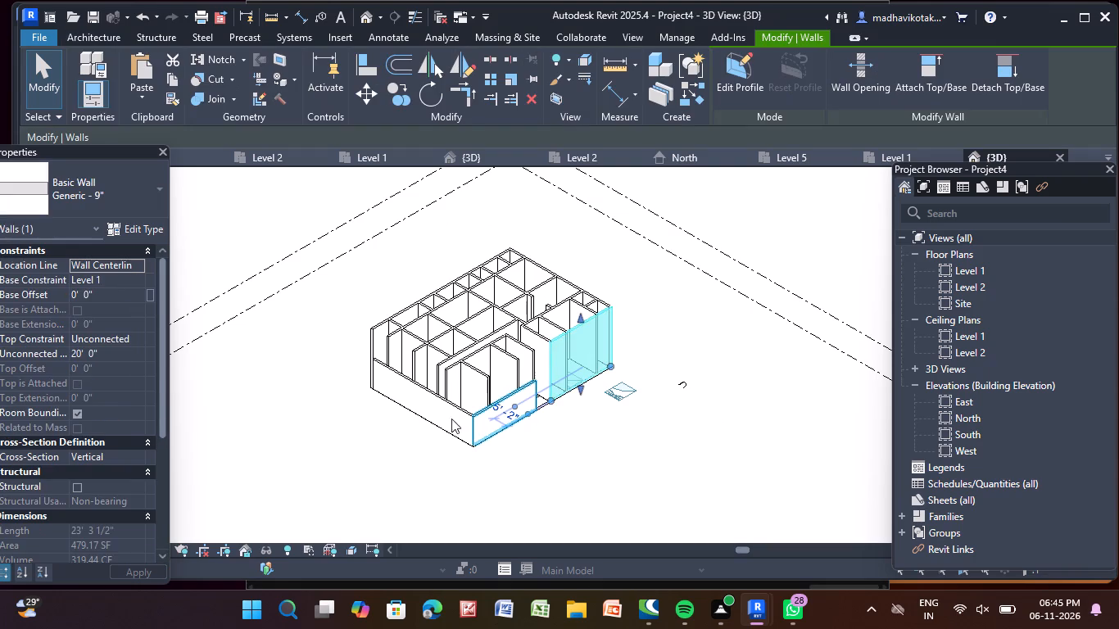
left_click(140, 342)
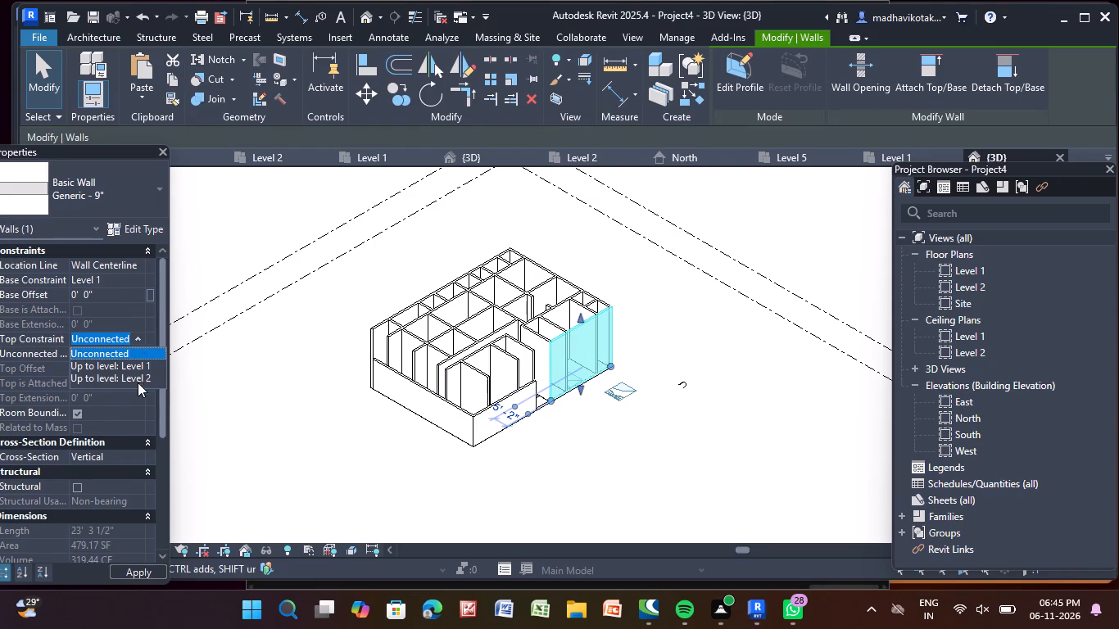
left_click(138, 377)
left_click(242, 342)
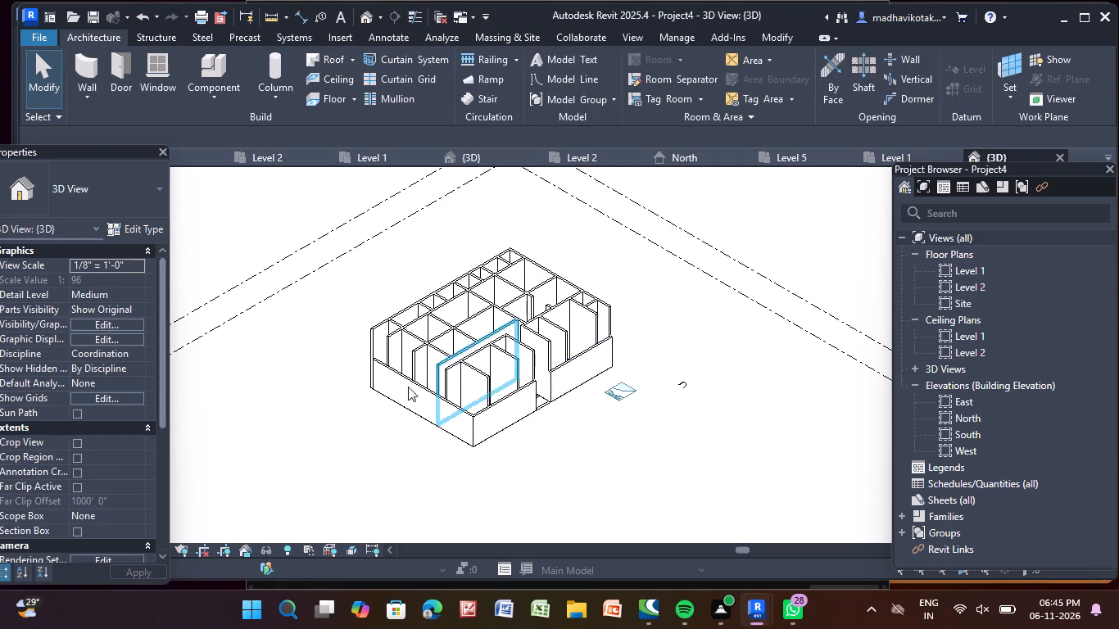
Set the top constraint of the long 9" west exterior wall to Level 2.
scroll(399, 388, "up", 8)
left_click(388, 285)
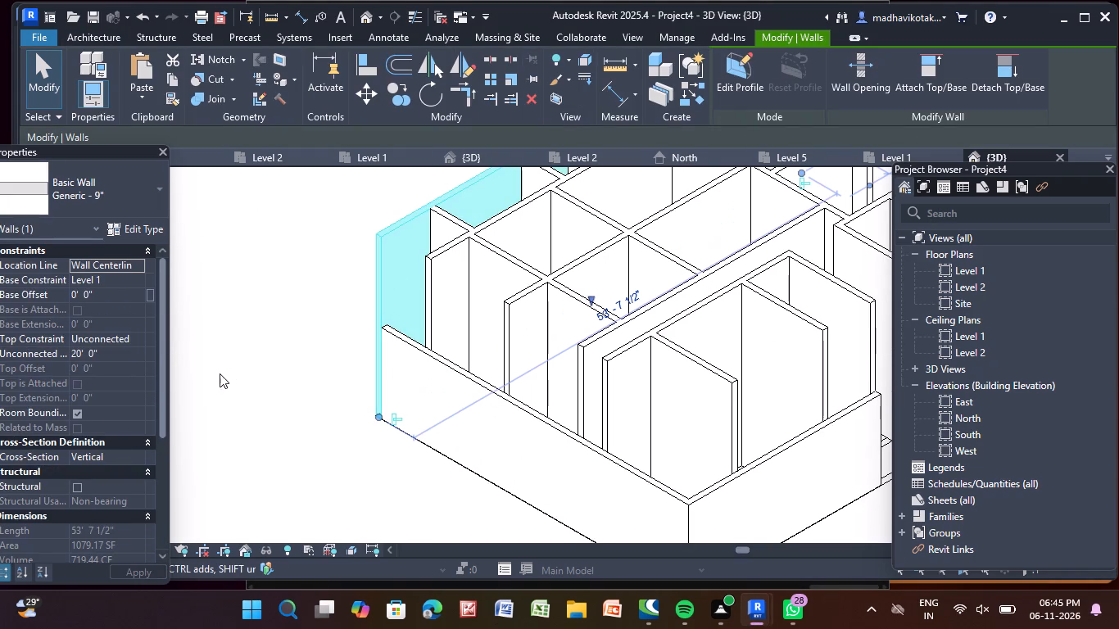
left_click(138, 338)
left_click(131, 382)
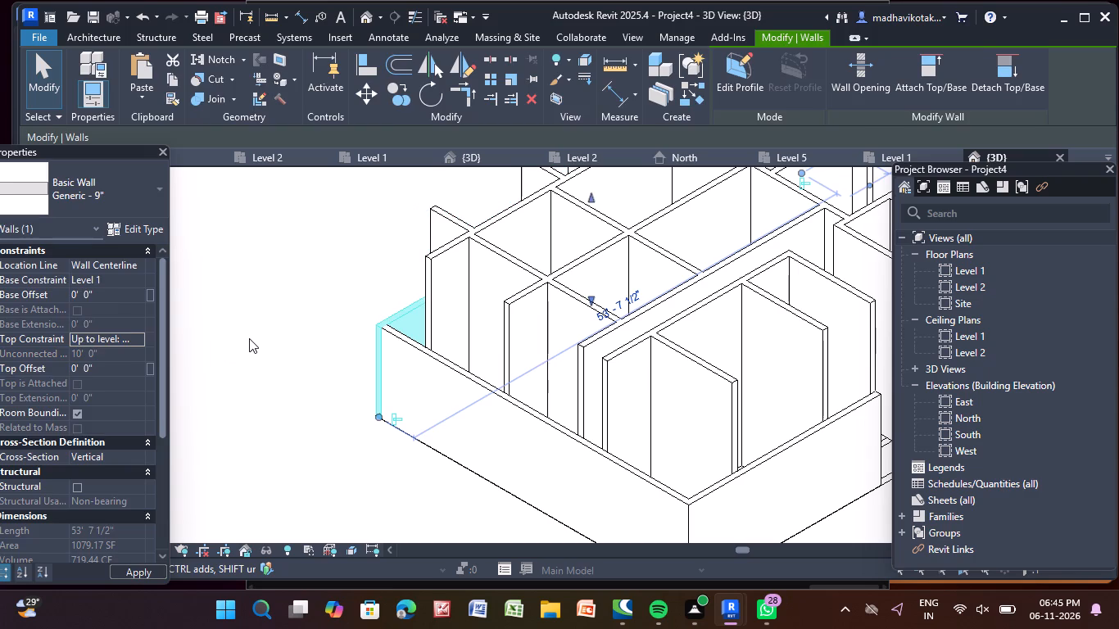
left_click(249, 338)
Set the top constraint of the 9" north exterior wall to Level 2 and clear the selection.
scroll(249, 338, "down", 4)
scroll(501, 340, "down", 2)
middle_click_drag(500, 342, 463, 386)
scroll(591, 301, "up", 3)
left_click(587, 269)
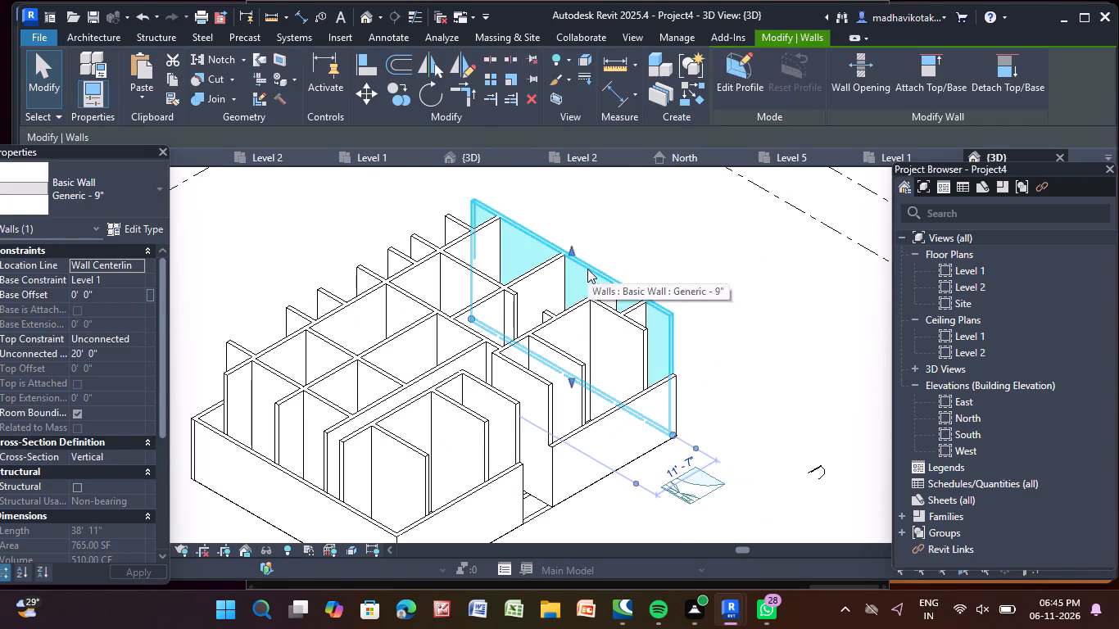
left_click(138, 338)
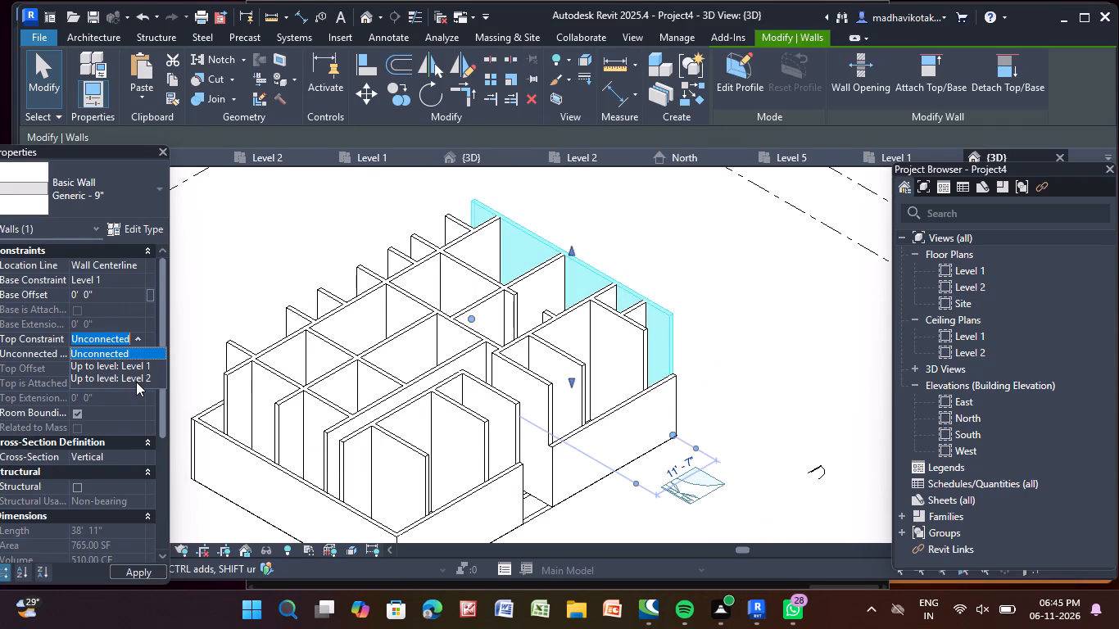
left_click(136, 380)
left_click(246, 277)
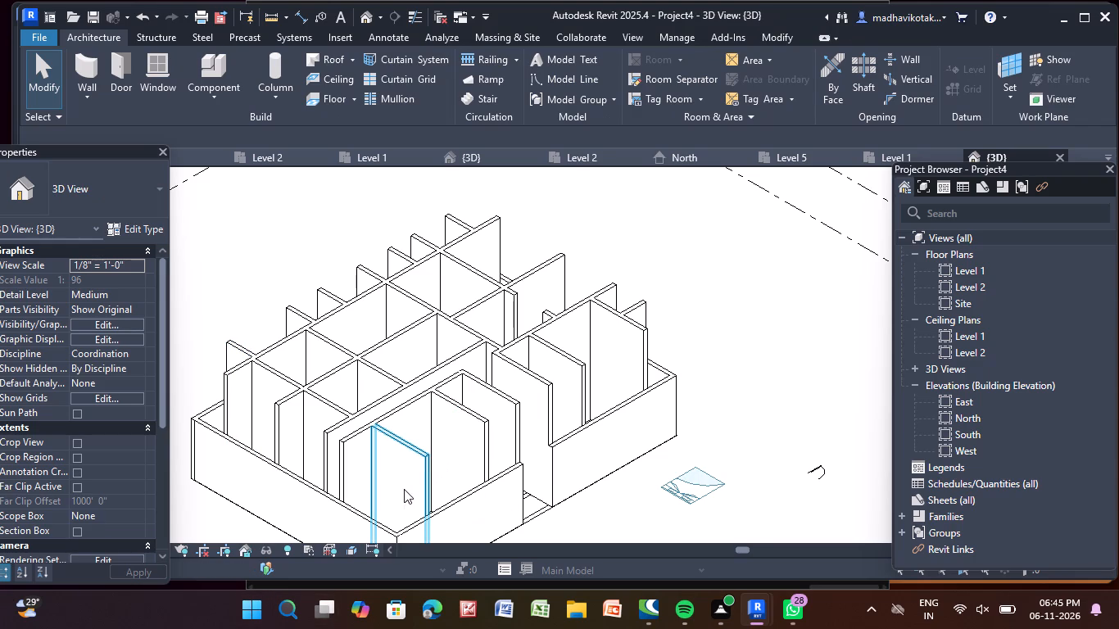
middle_click_drag(404, 488, 466, 470)
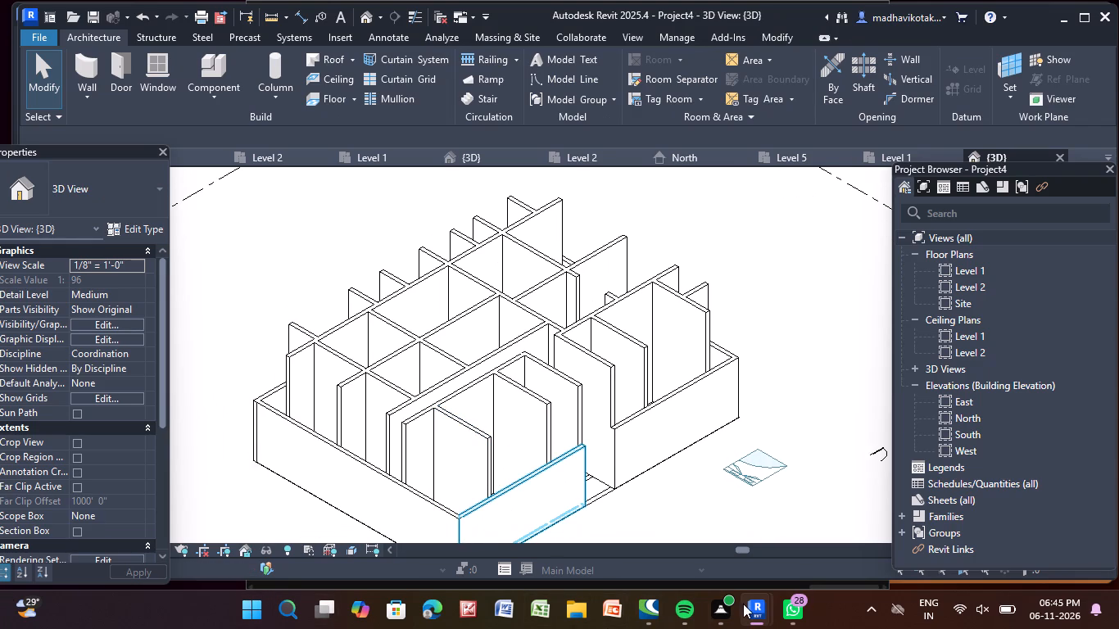
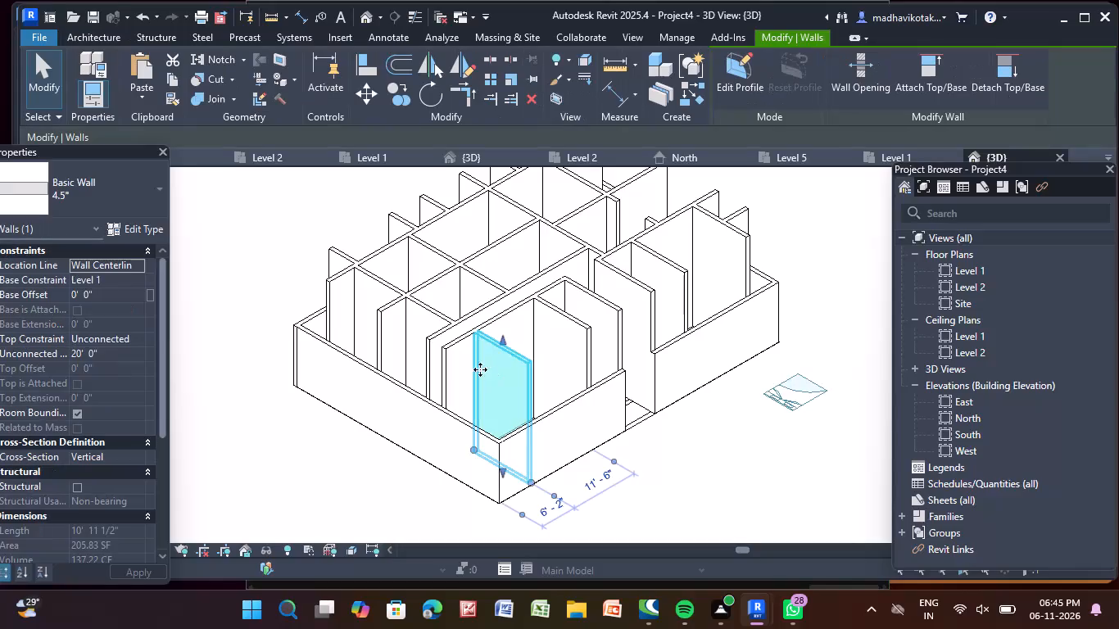
Set the top constraint of the three 4.5" east-west partitions in the southeast room block to Level 2, working from south to north.
left_click(138, 335)
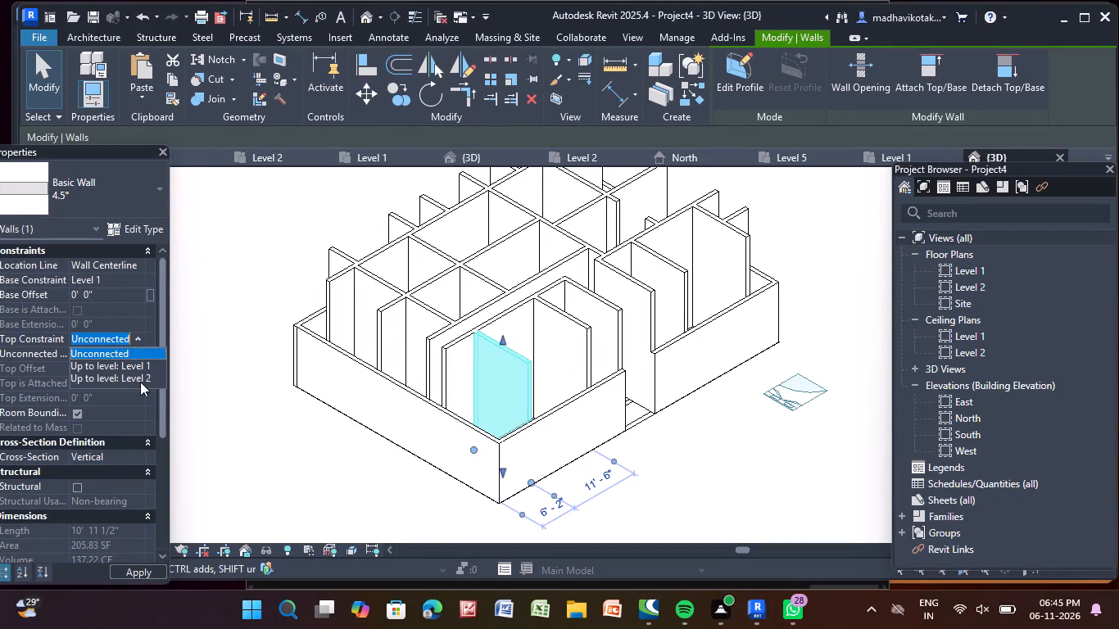
left_click(140, 382)
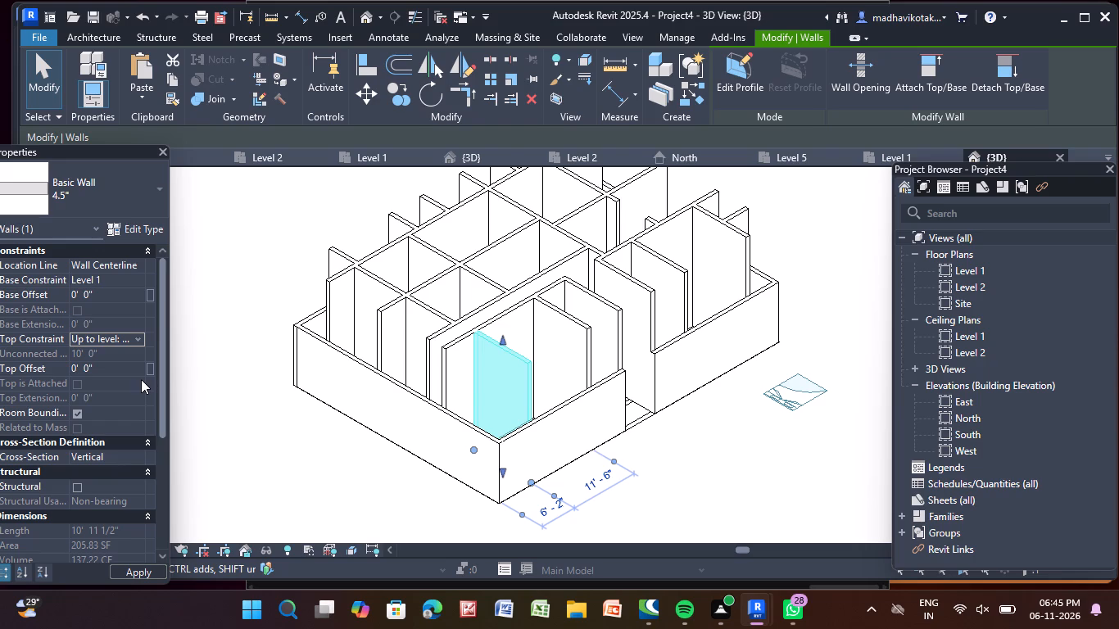
left_click(266, 287)
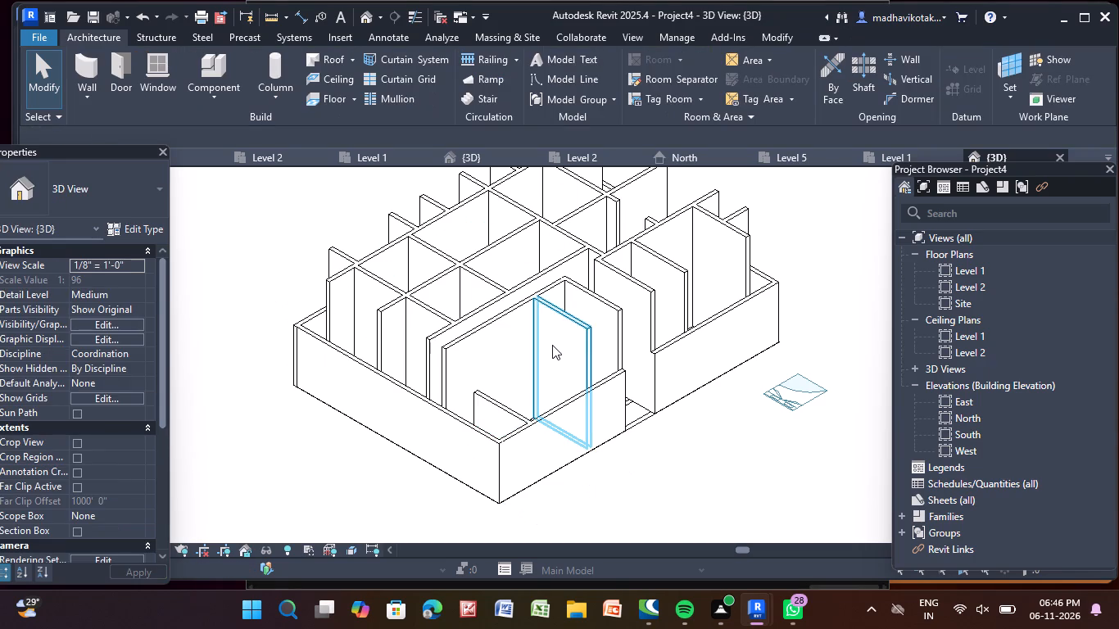
left_click(552, 345)
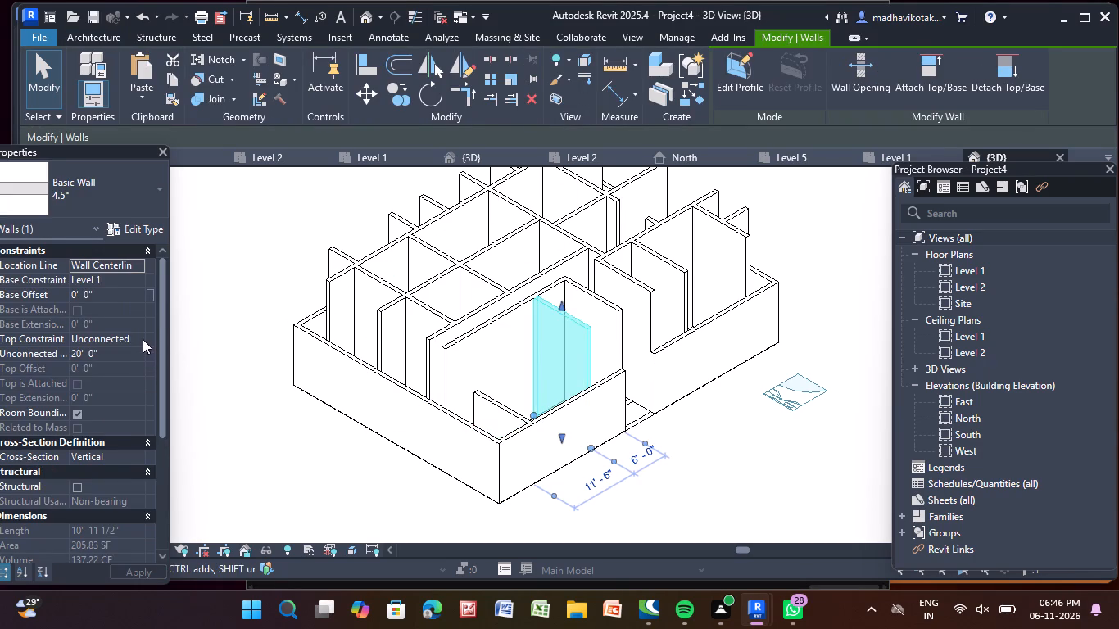
left_click(135, 340)
left_click(125, 382)
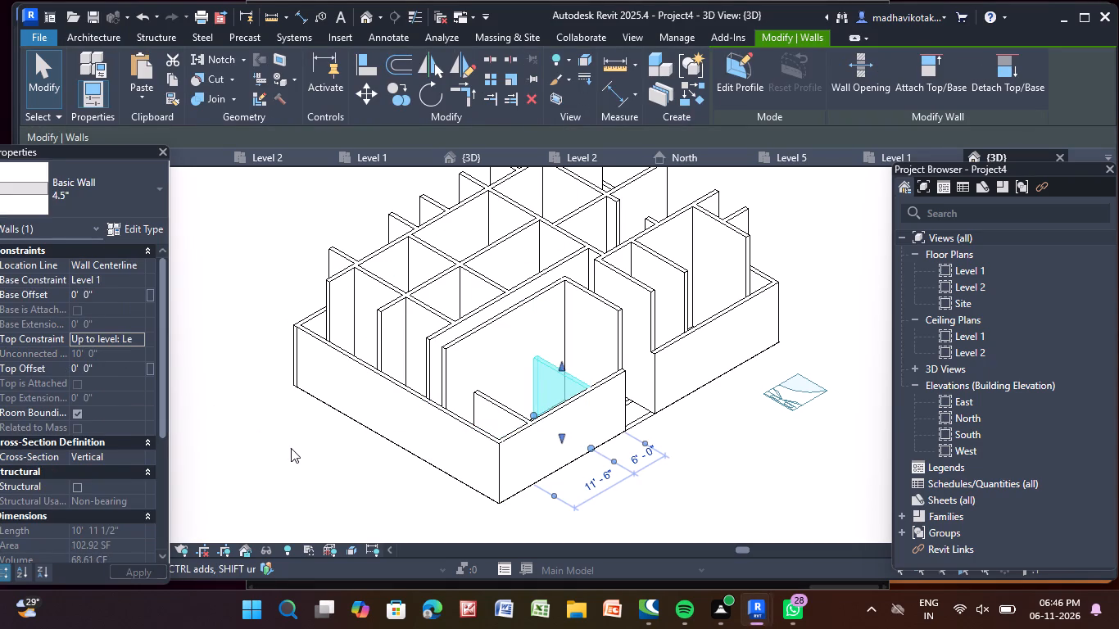
left_click(291, 449)
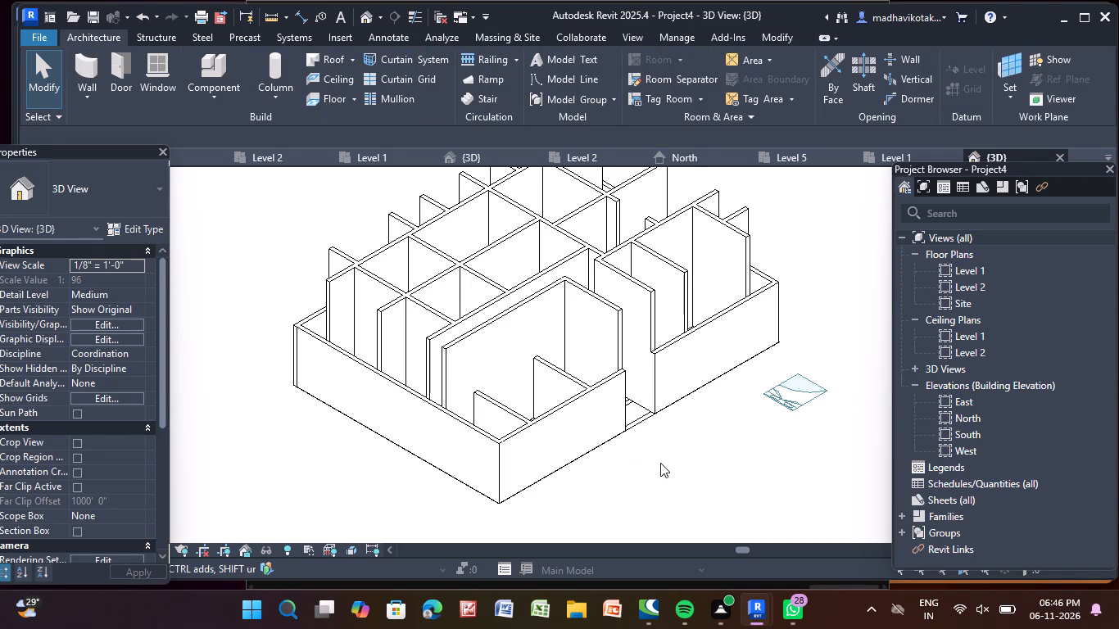
left_click(589, 344)
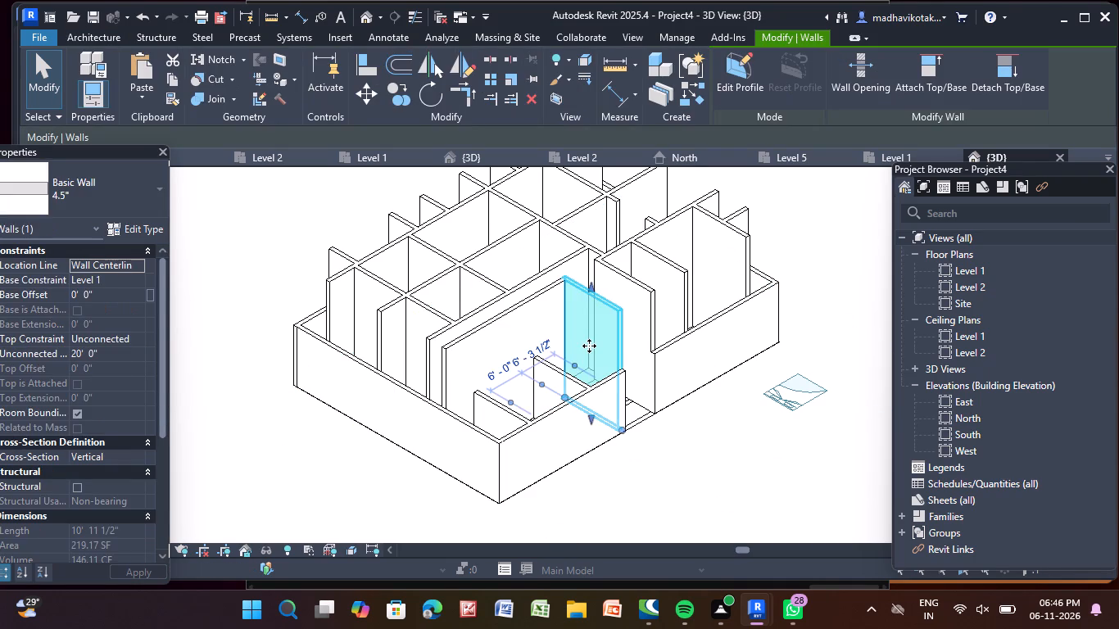
left_click(134, 339)
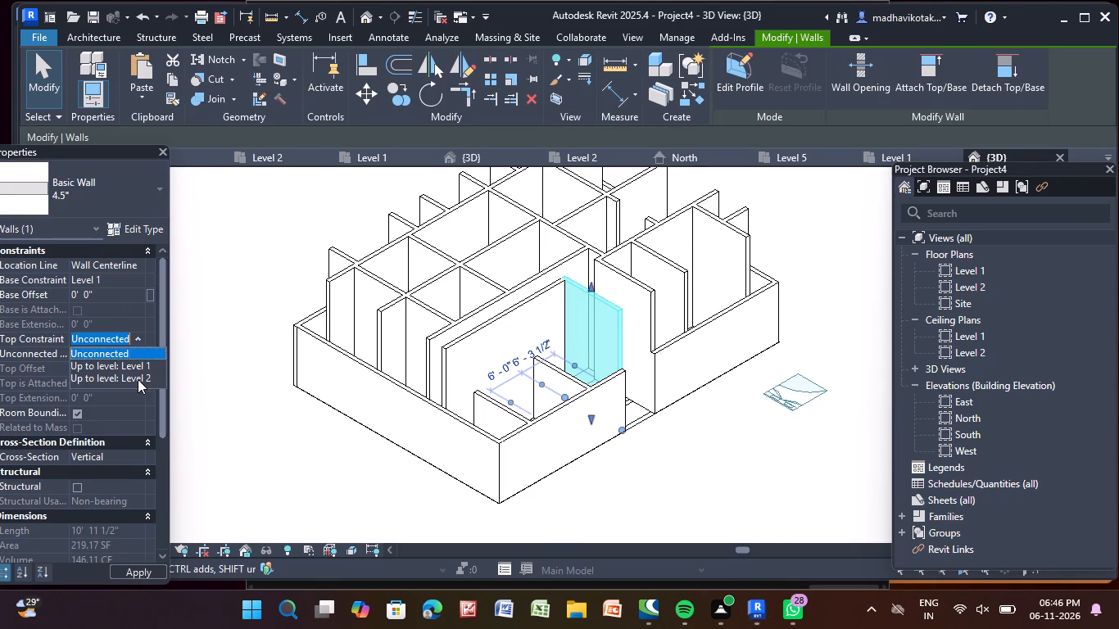
left_click(138, 379)
left_click(260, 440)
Set the top constraint of the 4.5" north-south wall along the west side of the southeast rooms to Level 2.
left_click(470, 348)
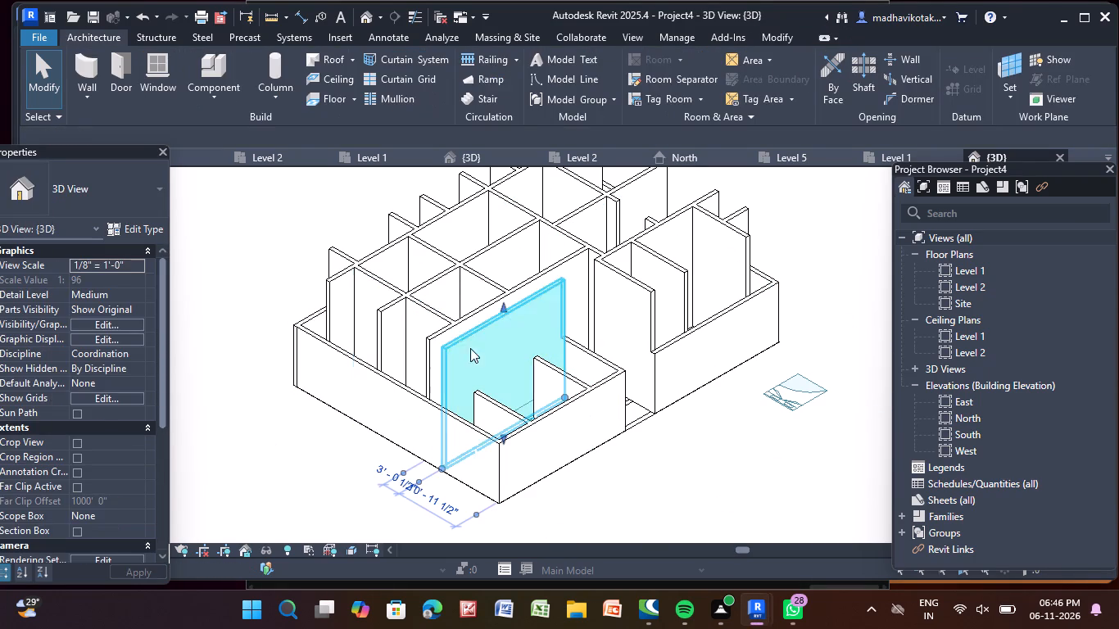
left_click_drag(136, 340, 136, 355)
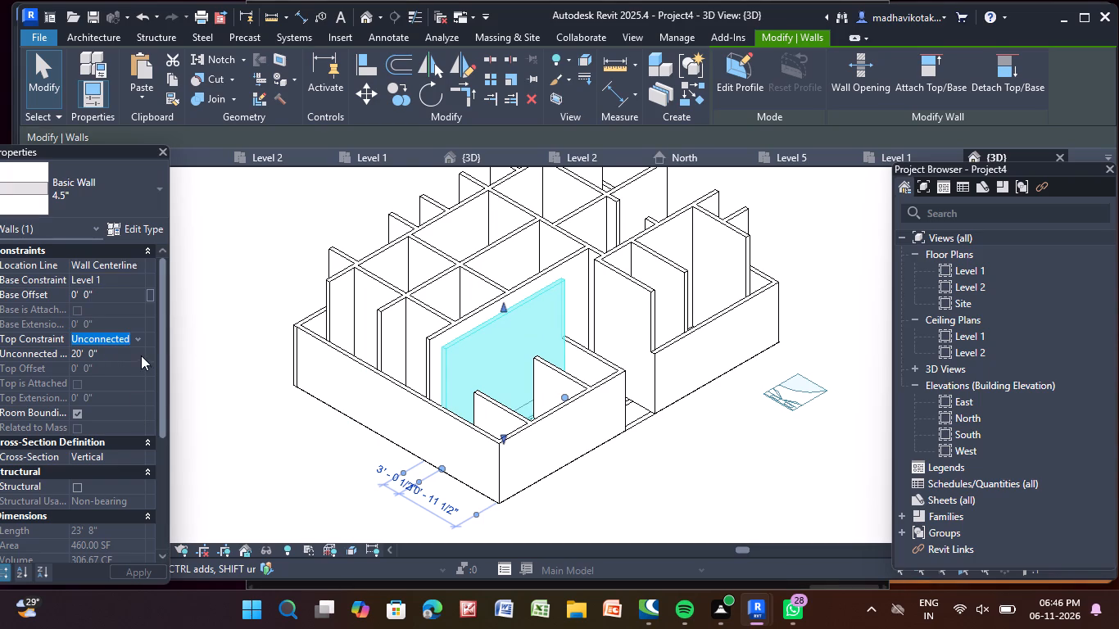
left_click(135, 338)
left_click(143, 379)
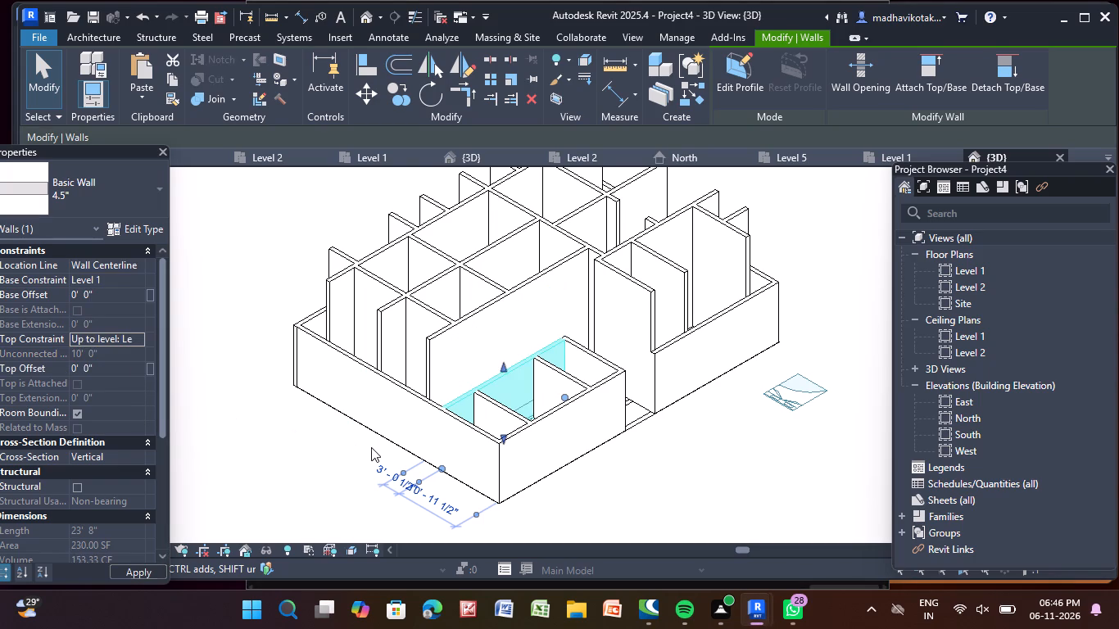
left_click(371, 446)
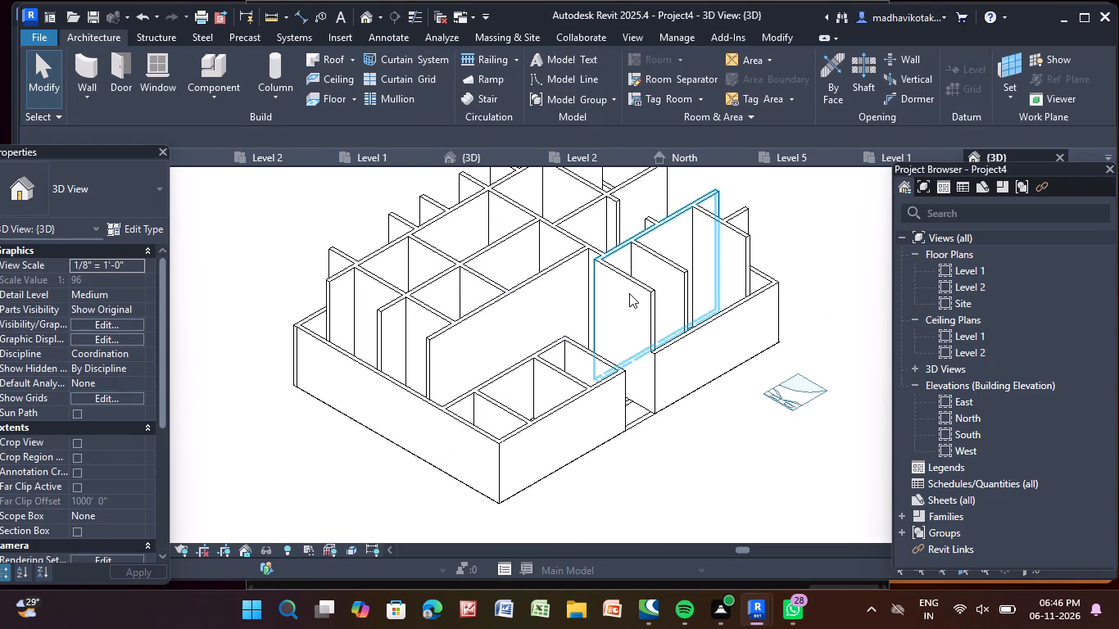
Set the top constraint of the northeast room block's 4.5" south wall and then its long west wall to Level 2.
left_click(629, 293)
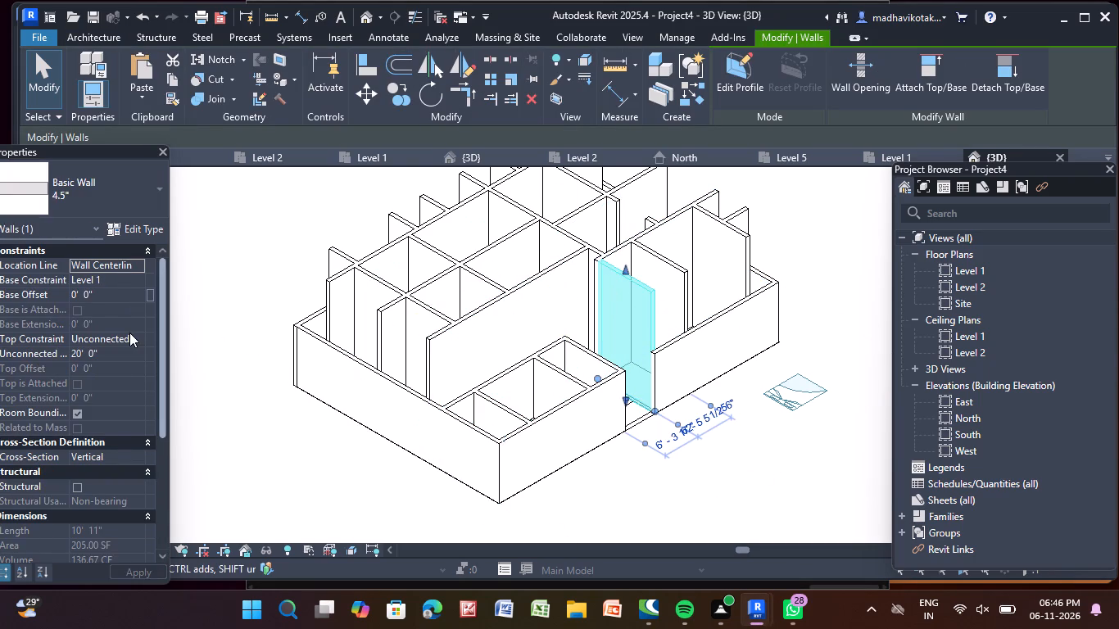
left_click(138, 334)
left_click(139, 377)
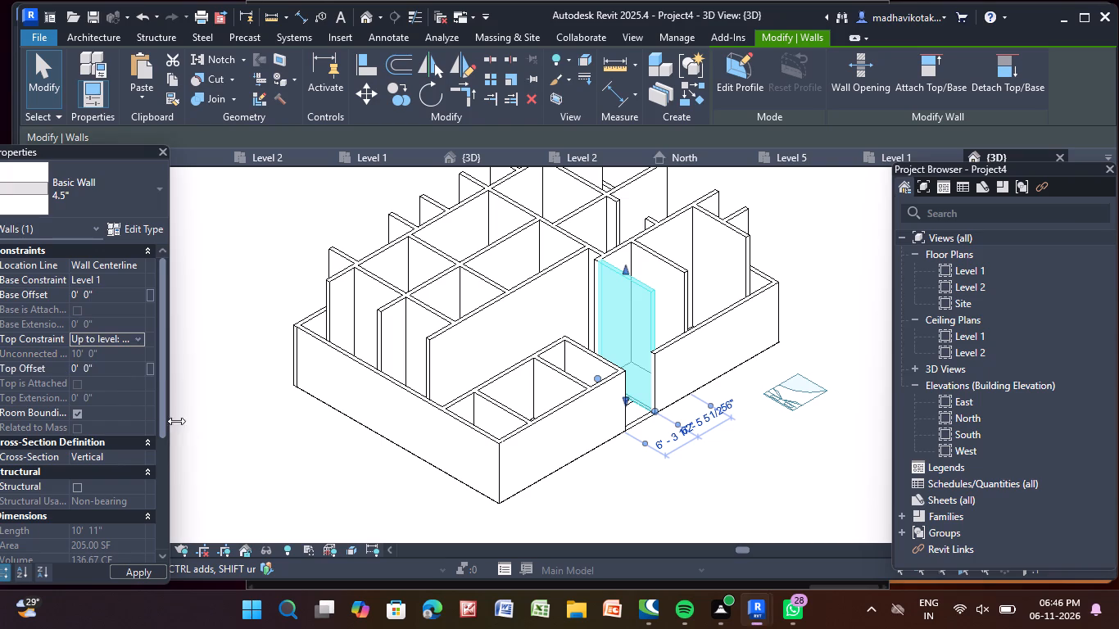
left_click(248, 423)
left_click(600, 289)
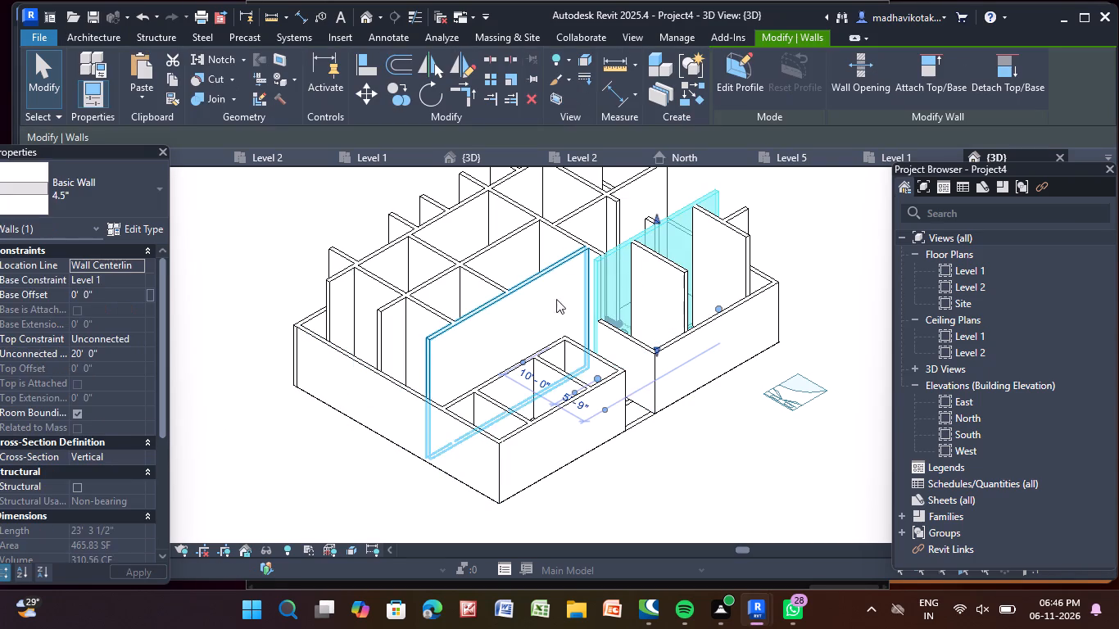
left_click(136, 338)
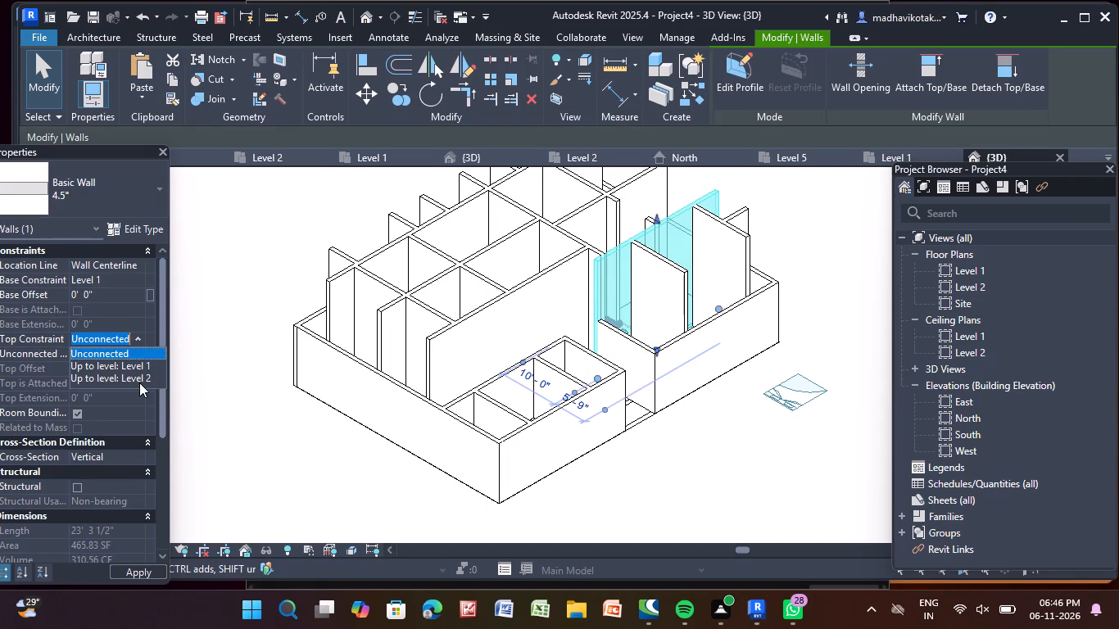
left_click(139, 382)
left_click(261, 422)
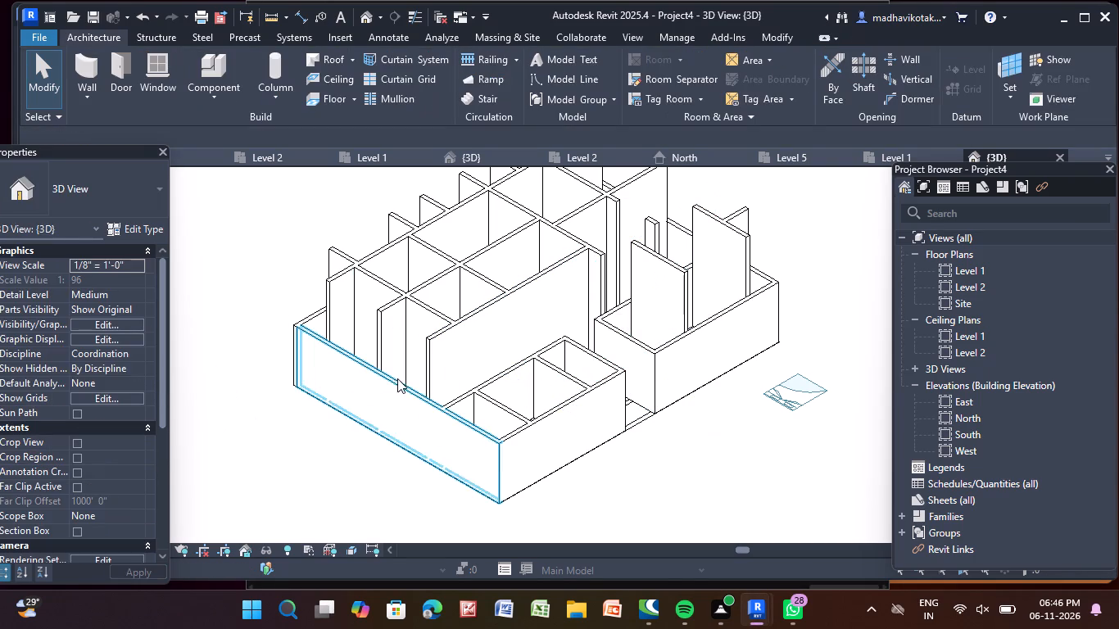
Set the top constraint to Level 2 for the northeast block's southern 4.5" cross partition and the short stub wall on its west side.
left_click(641, 283)
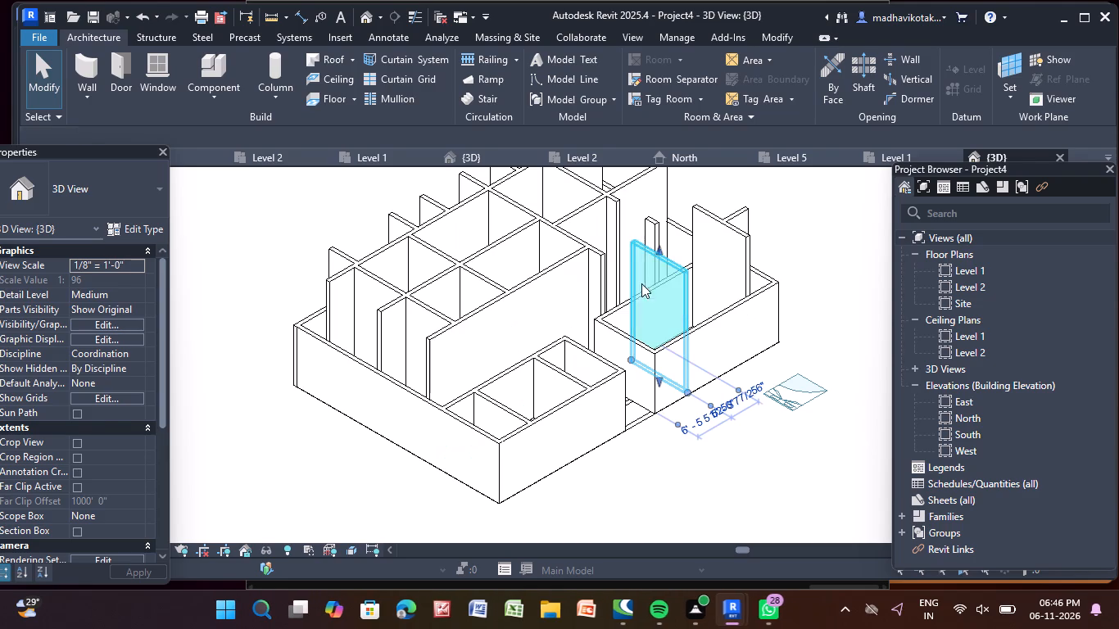
left_click(136, 339)
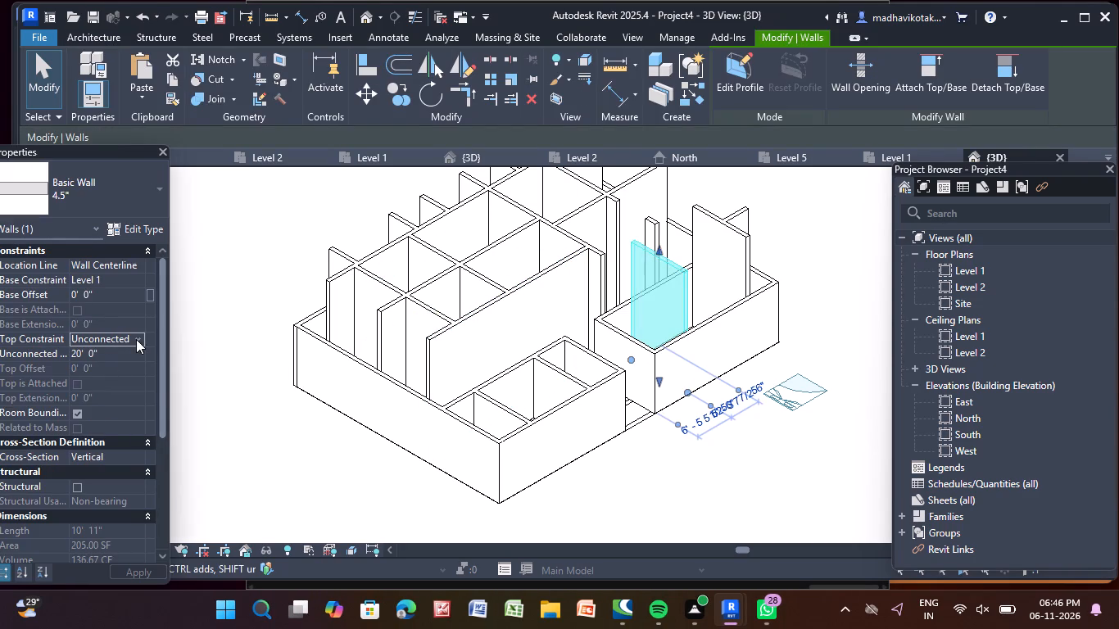
left_click(126, 380)
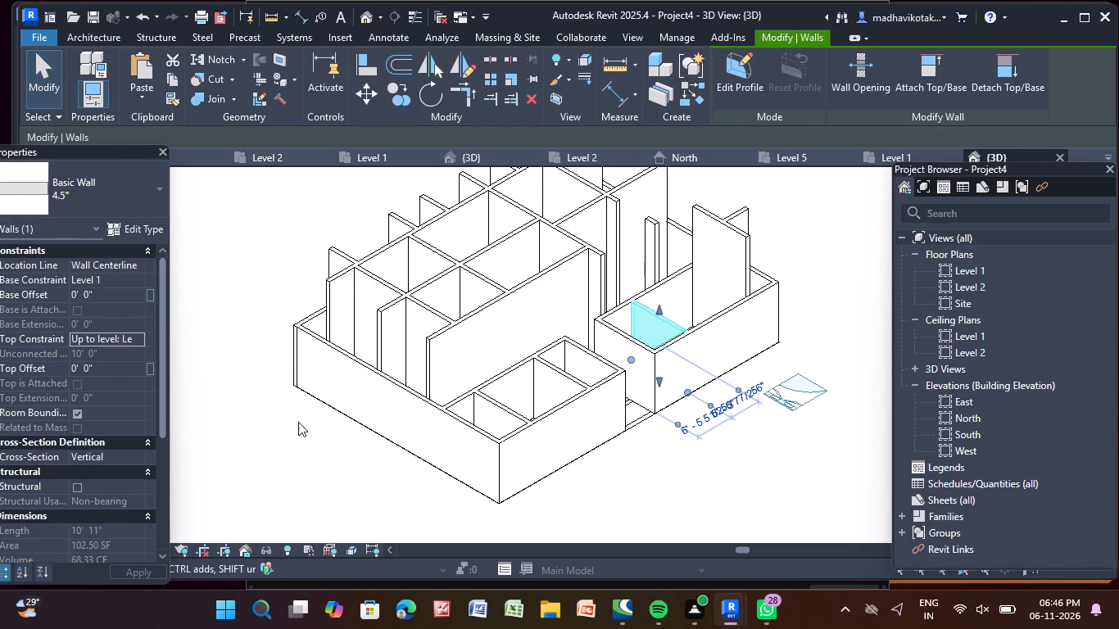
left_click(298, 422)
middle_click_drag(639, 301, 541, 419)
left_click(552, 360)
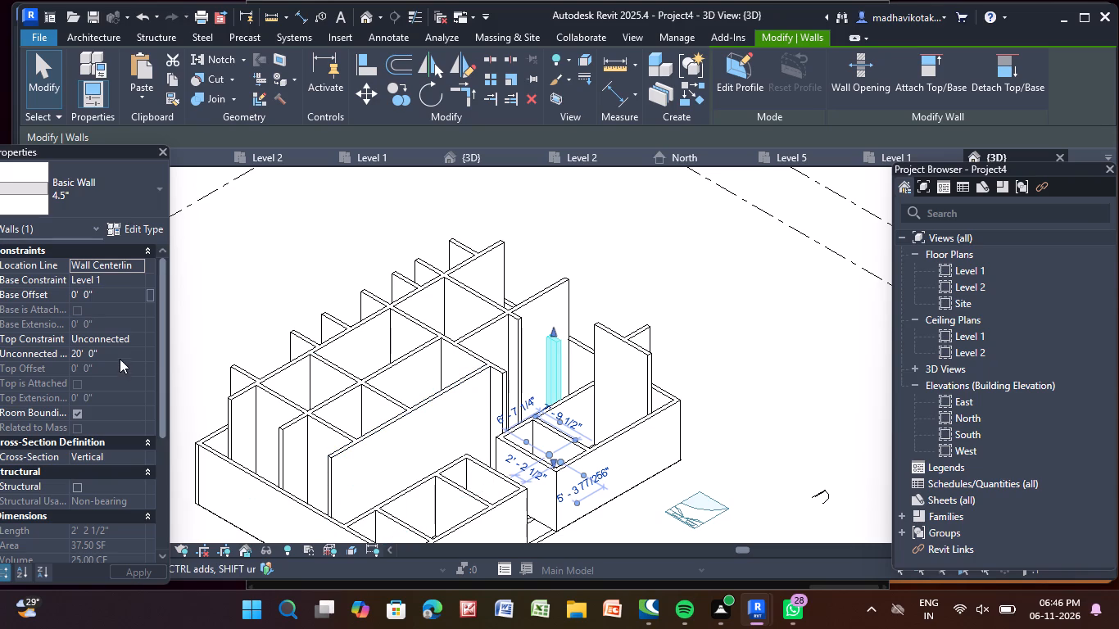
left_click(135, 338)
left_click(152, 384)
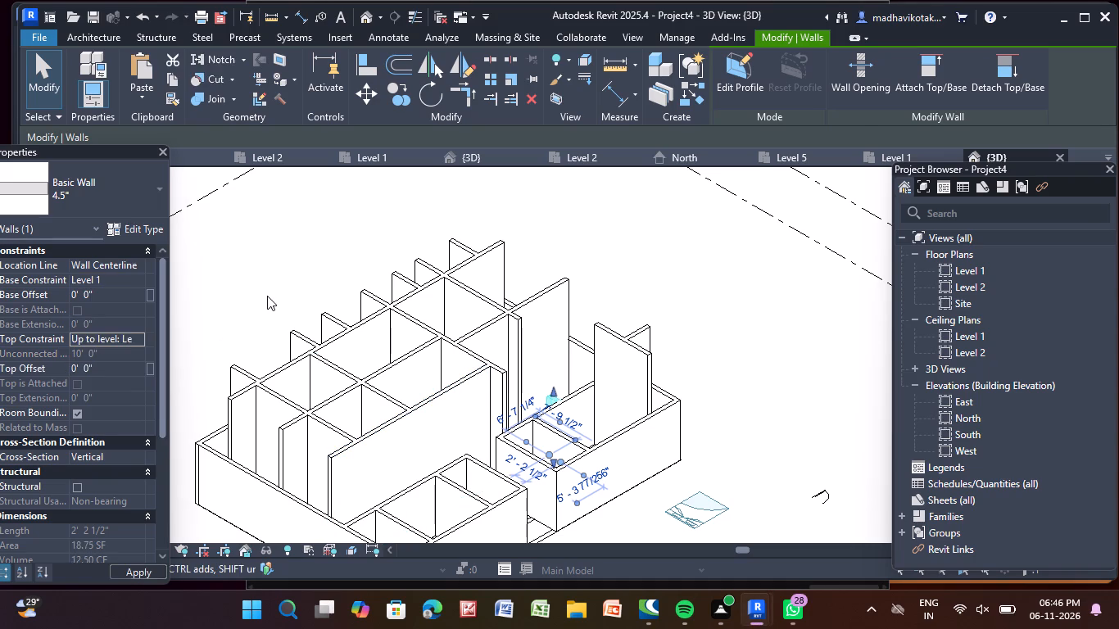
left_click(267, 296)
Set the top constraint to Level 2 for the northeast block's northern 4.5" cross partition and the short north-south wall beyond it.
left_click(607, 340)
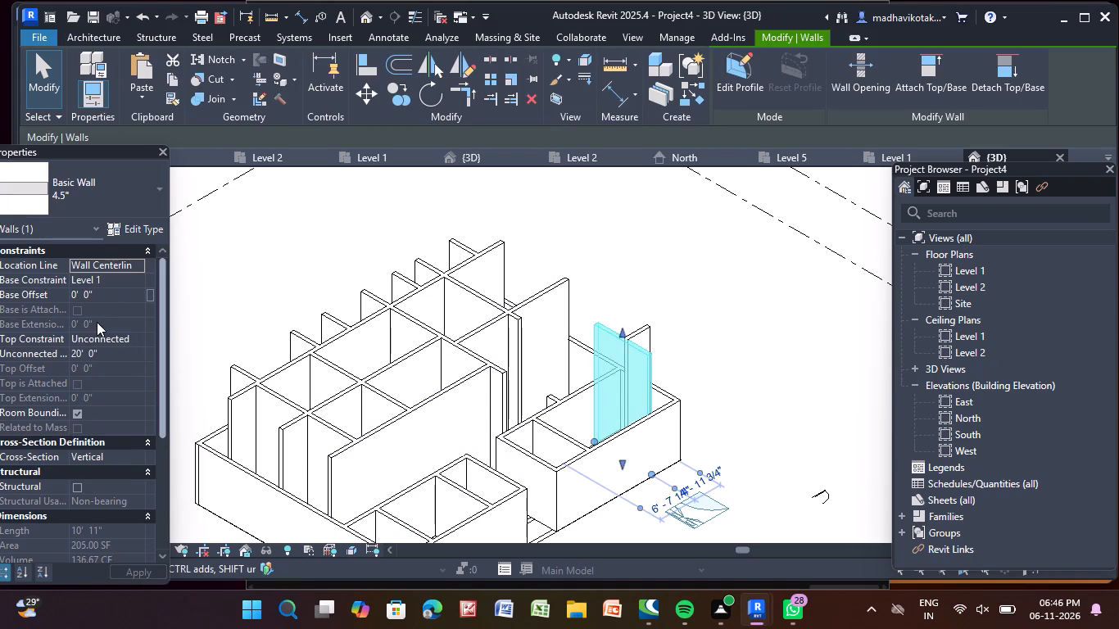
left_click(137, 340)
left_click(145, 378)
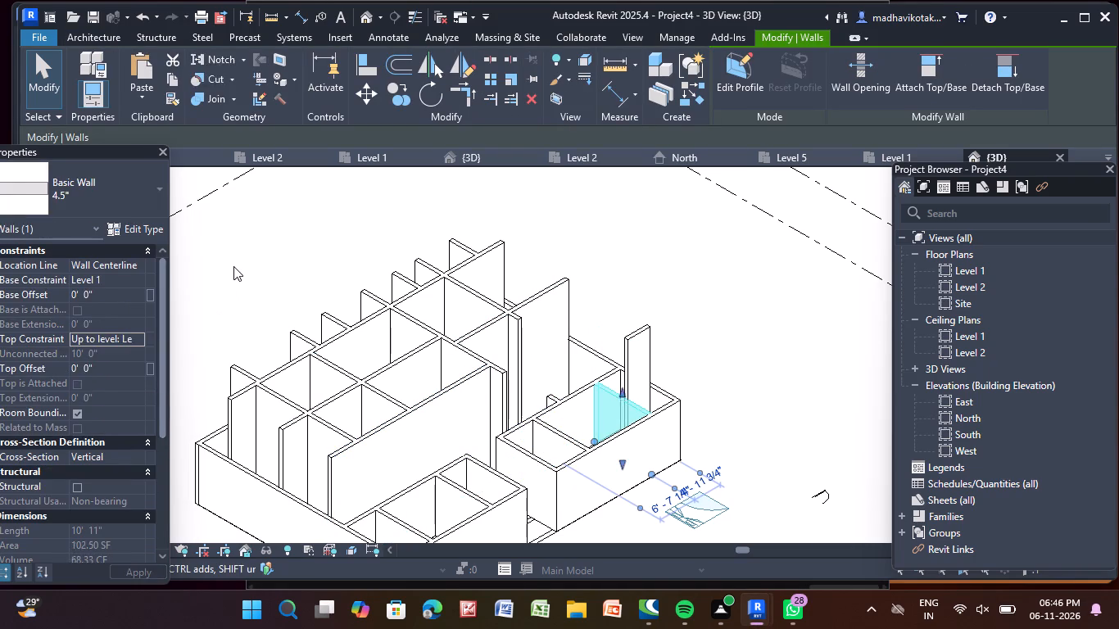
left_click(233, 266)
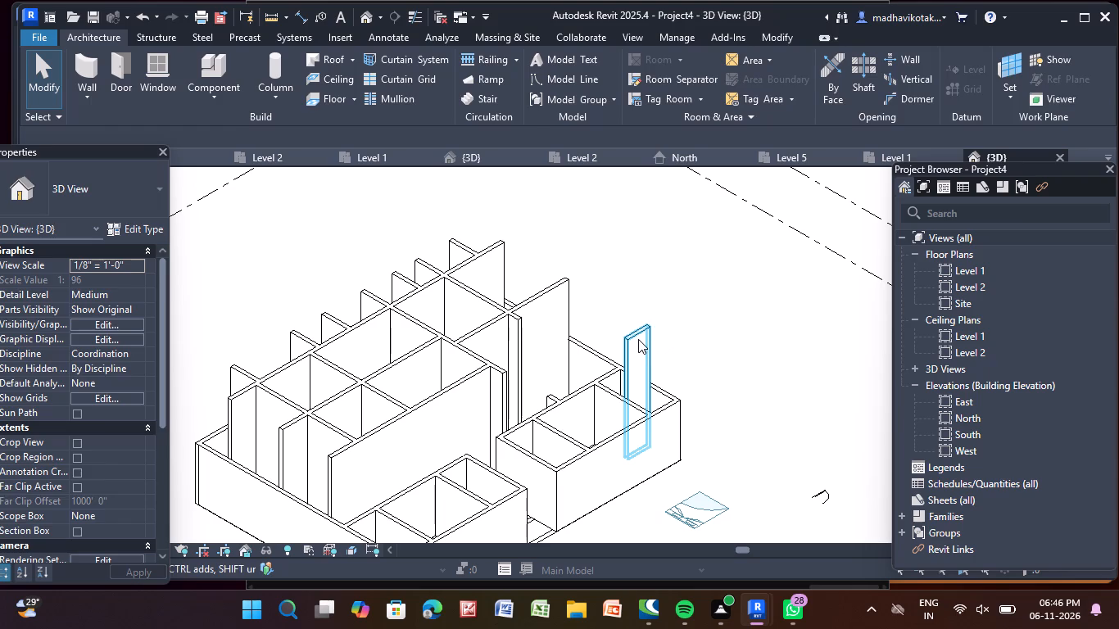
left_click(638, 339)
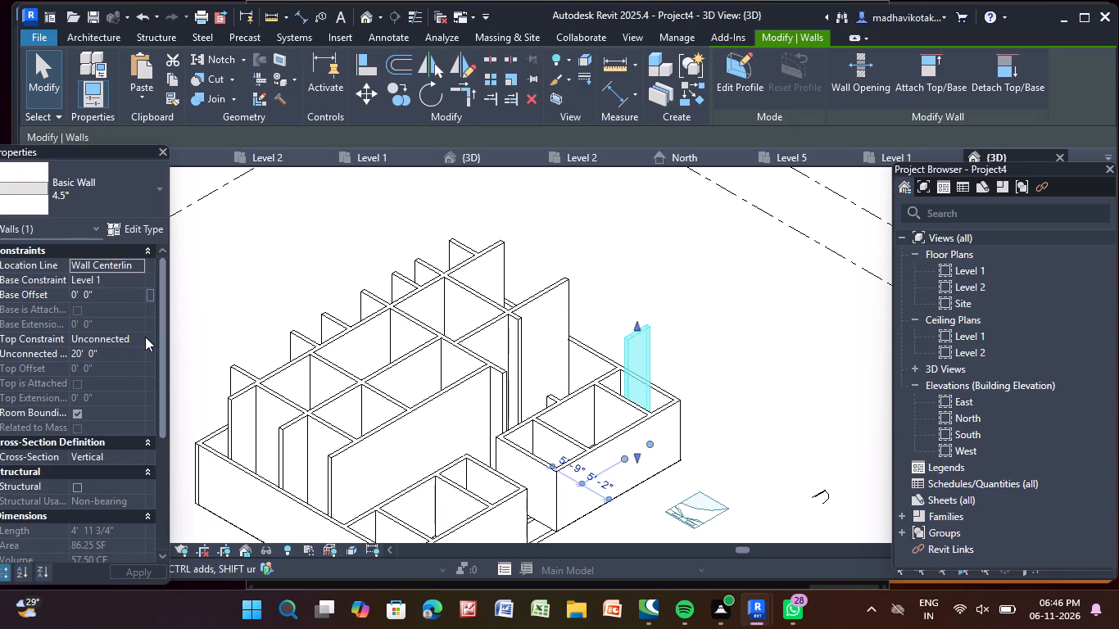
left_click(145, 337)
left_click(138, 339)
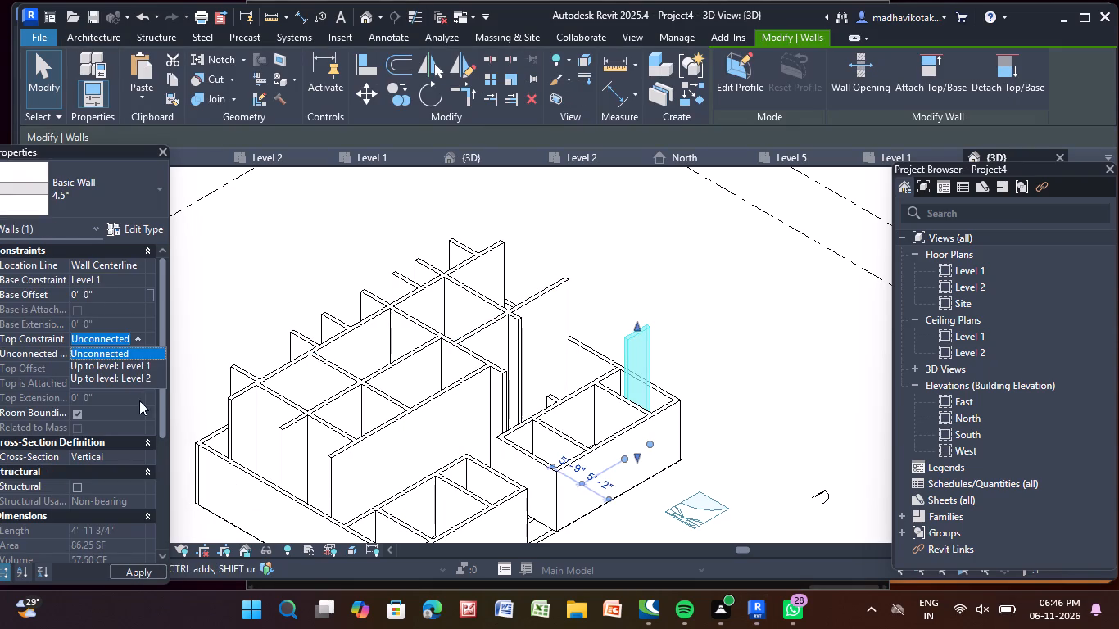
left_click(137, 375)
left_click(292, 279)
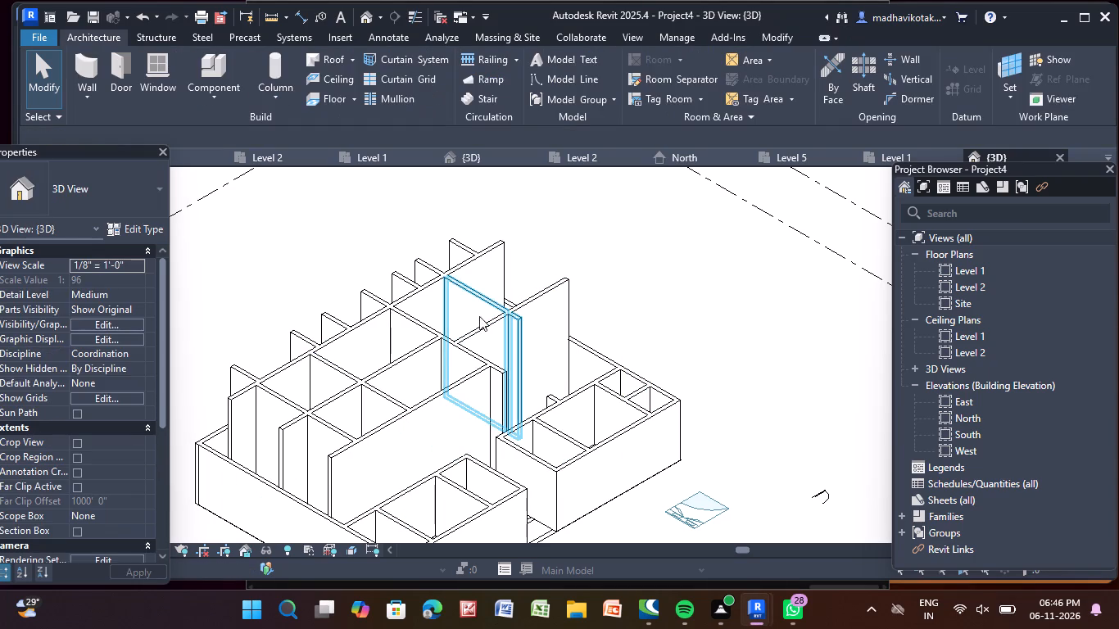
Set the top constraint of the long 4.5" north-south corridor wall west of the southeast rooms to Level 2.
scroll(527, 319, "down", 3)
middle_click_drag(569, 307, 623, 296)
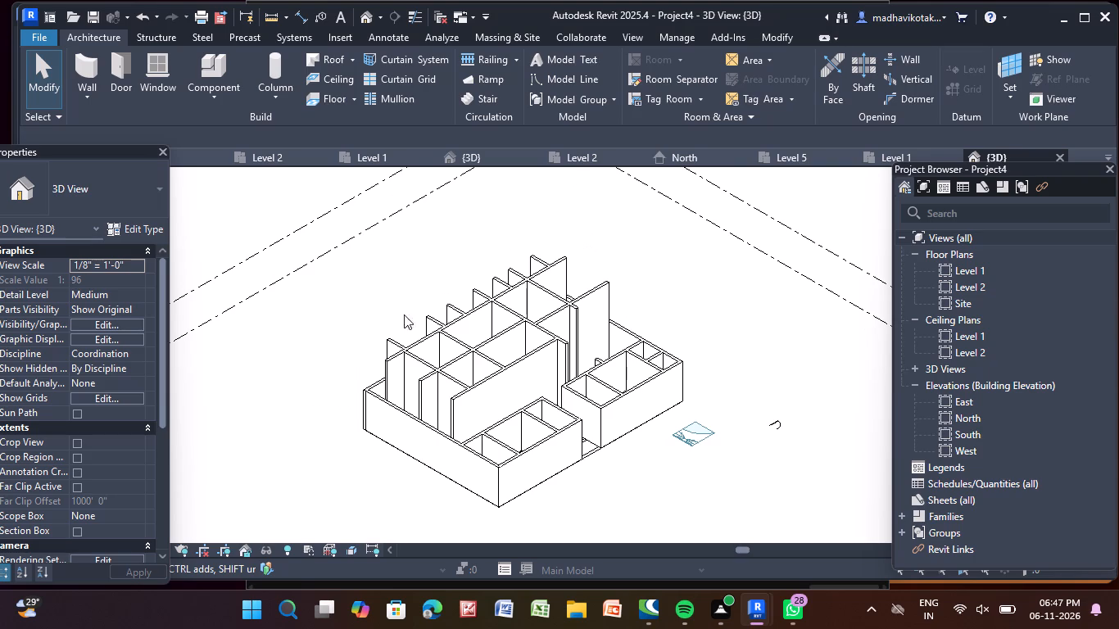
scroll(442, 385, "up", 3)
left_click(508, 411)
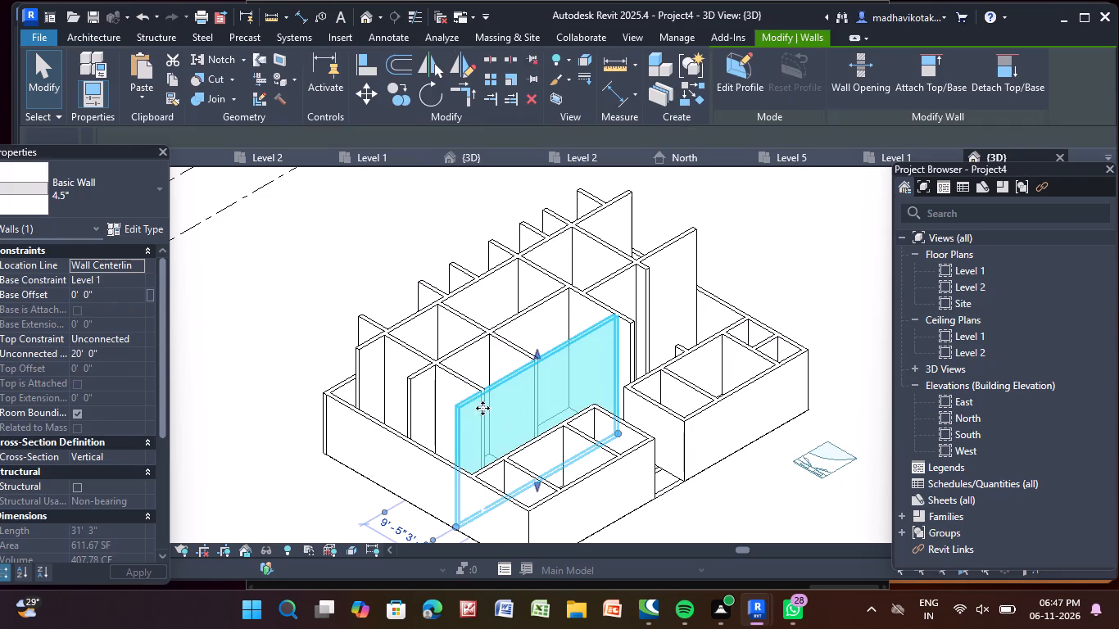
middle_click_drag(469, 405, 519, 337)
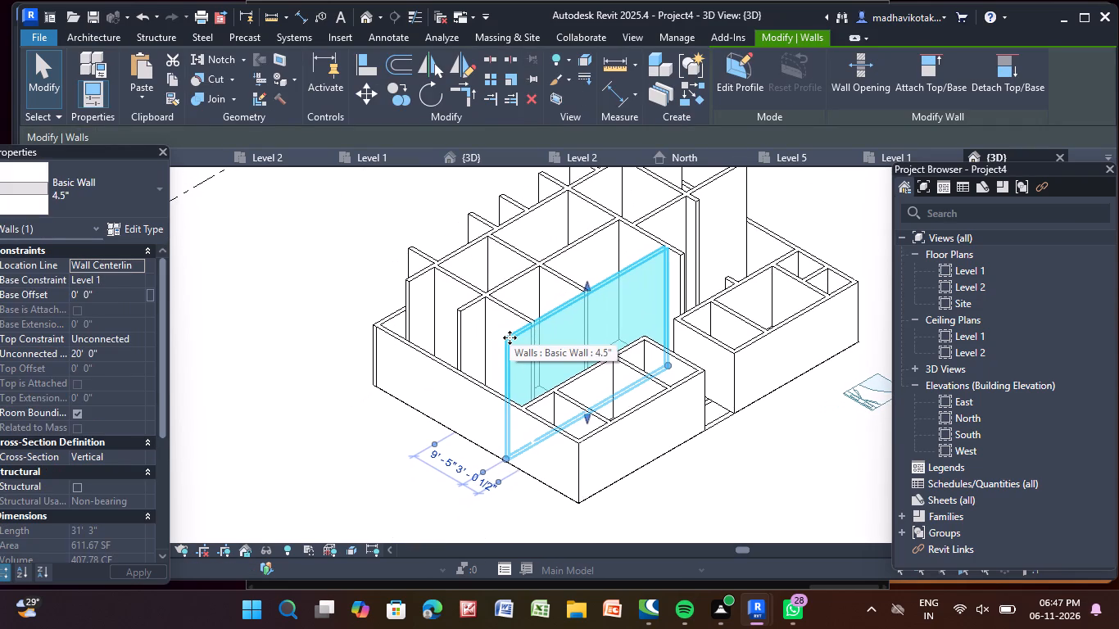
left_click(136, 340)
left_click(137, 380)
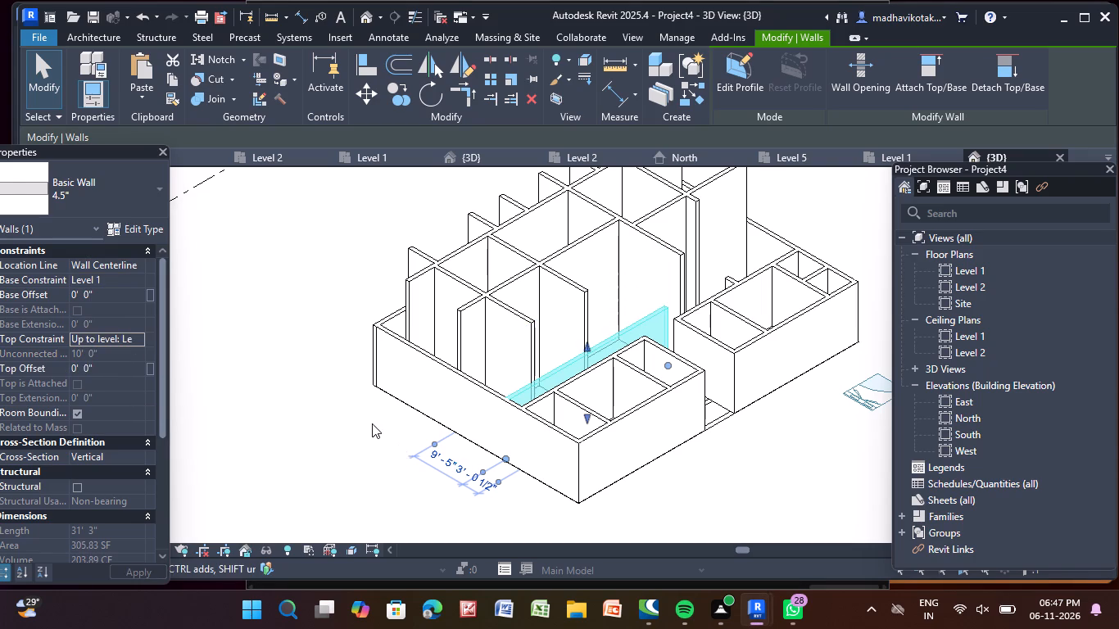
left_click(372, 423)
Set the top constraint to Level 2 for the southernmost 4.5" east-west partition west of the long corridor wall.
middle_click_drag(504, 365, 422, 424)
scroll(422, 423, "up", 2)
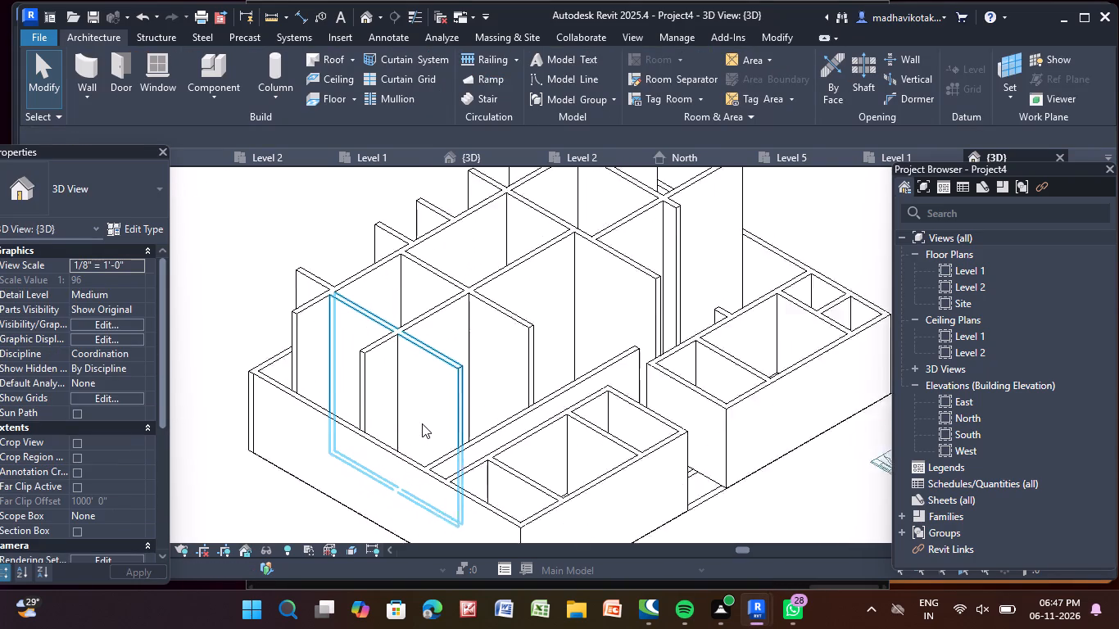
scroll(422, 423, "up", 1)
left_click(437, 397)
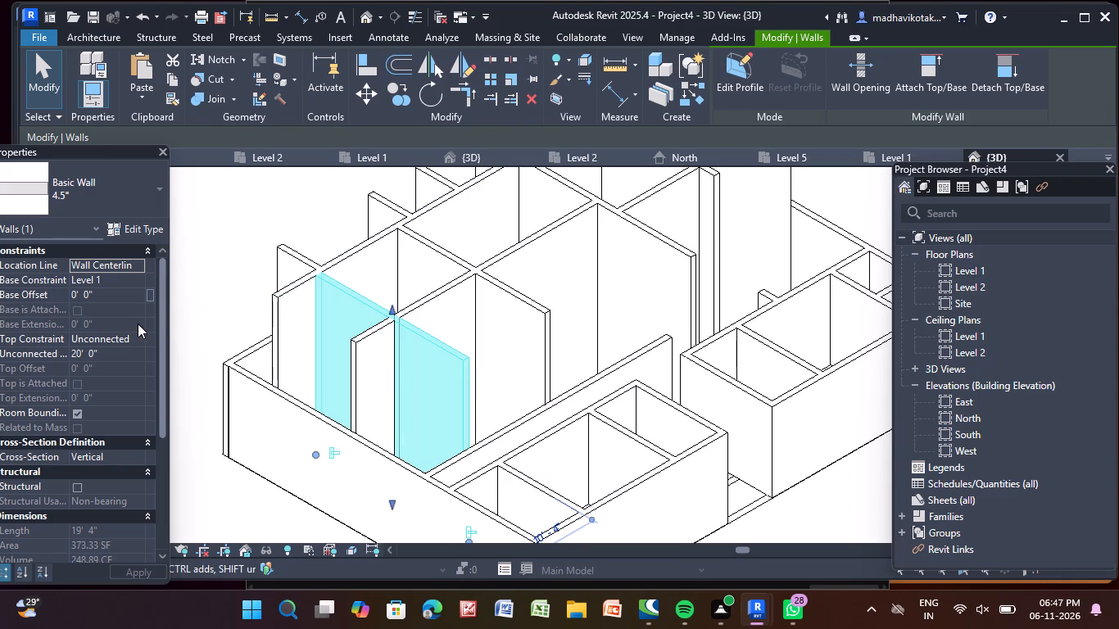
left_click(137, 333)
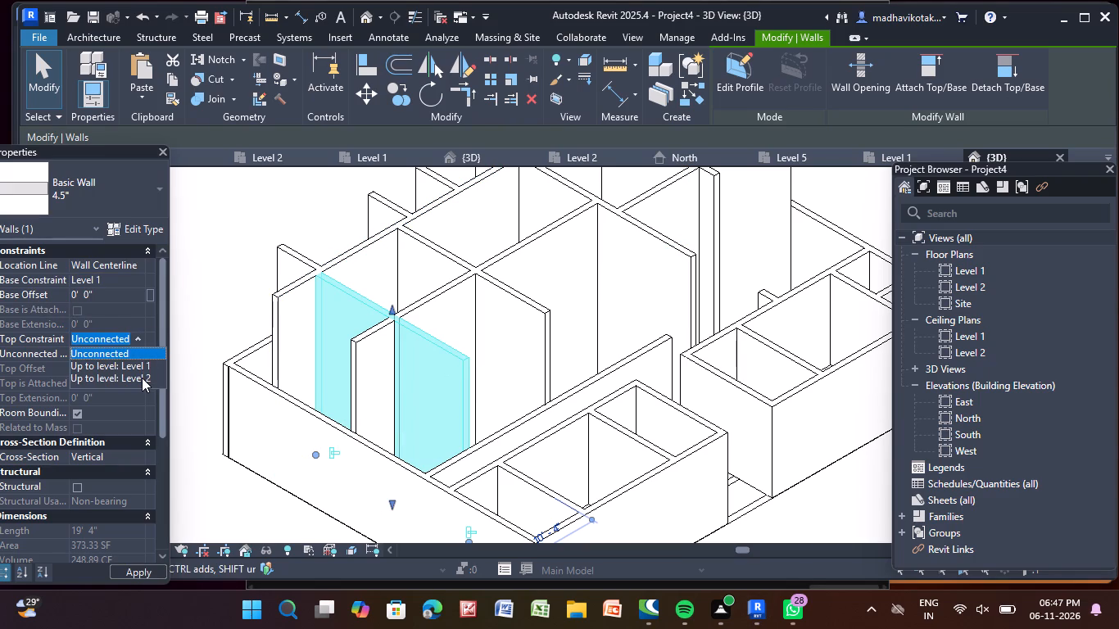
left_click(142, 378)
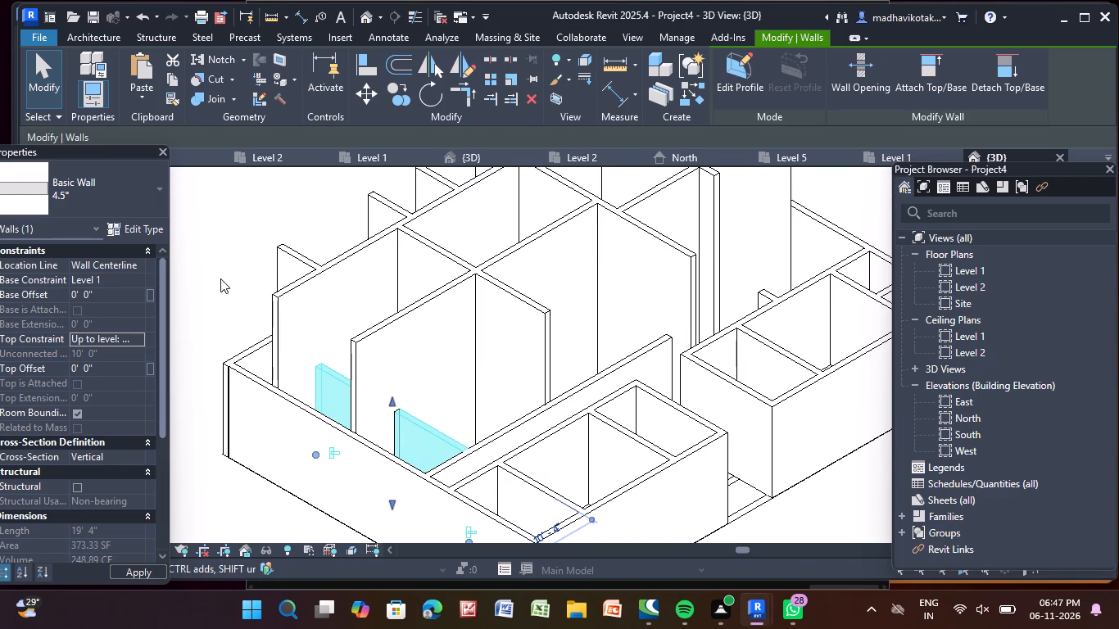
left_click(220, 278)
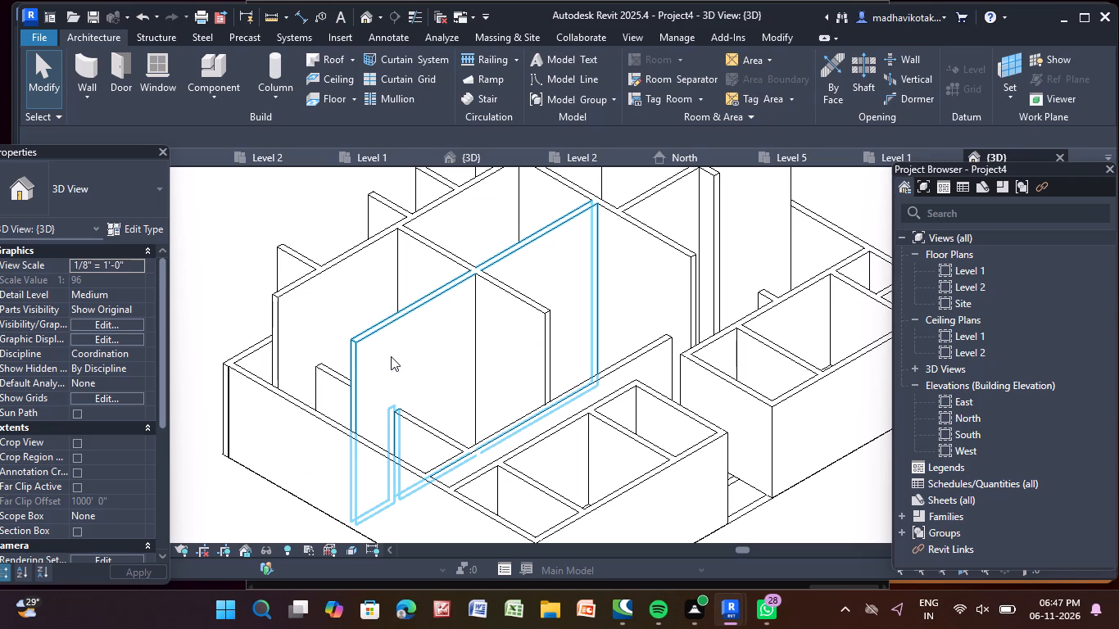
Set the top constraint to Level 2 for the two long 4.5" north-south walls west of the corridor, the eastern one first.
left_click(391, 355)
left_click(138, 338)
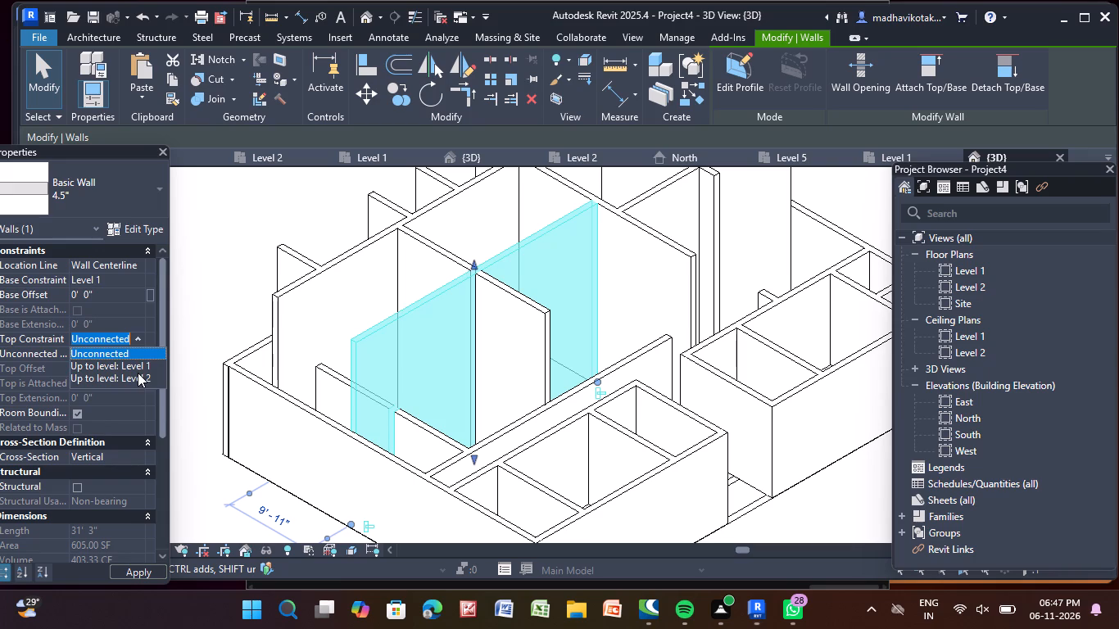
left_click(138, 375)
left_click(237, 236)
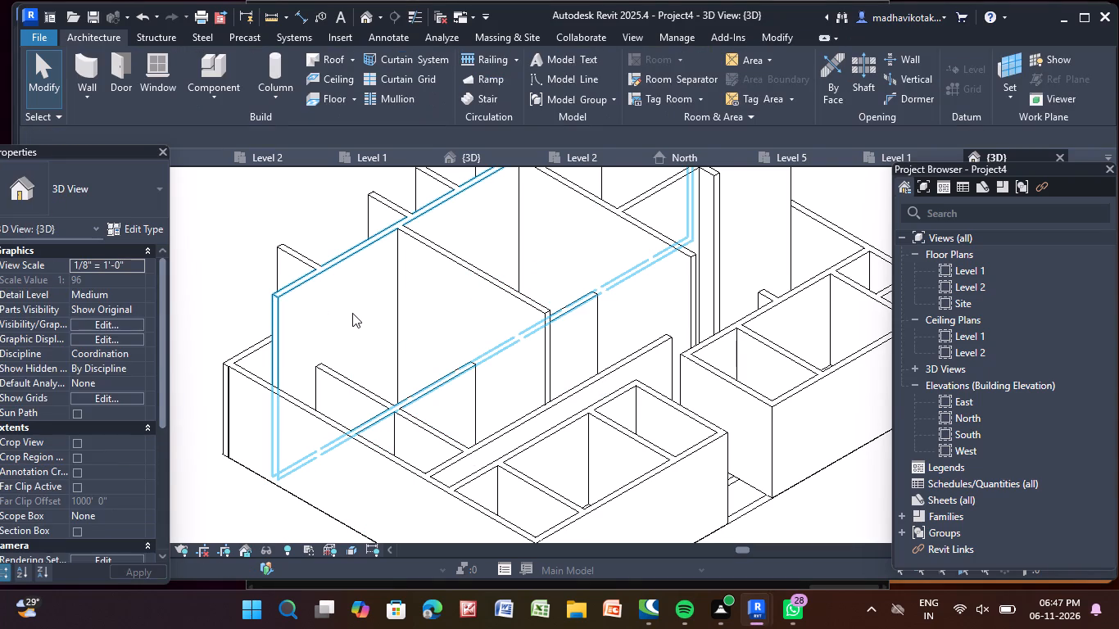
left_click(352, 311)
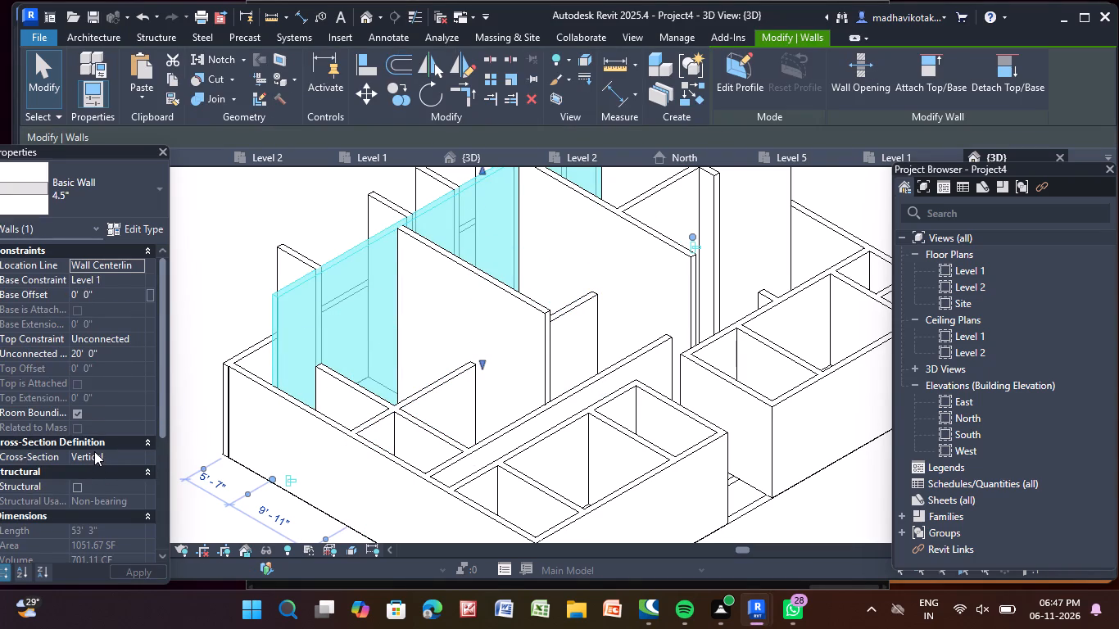
left_click(138, 339)
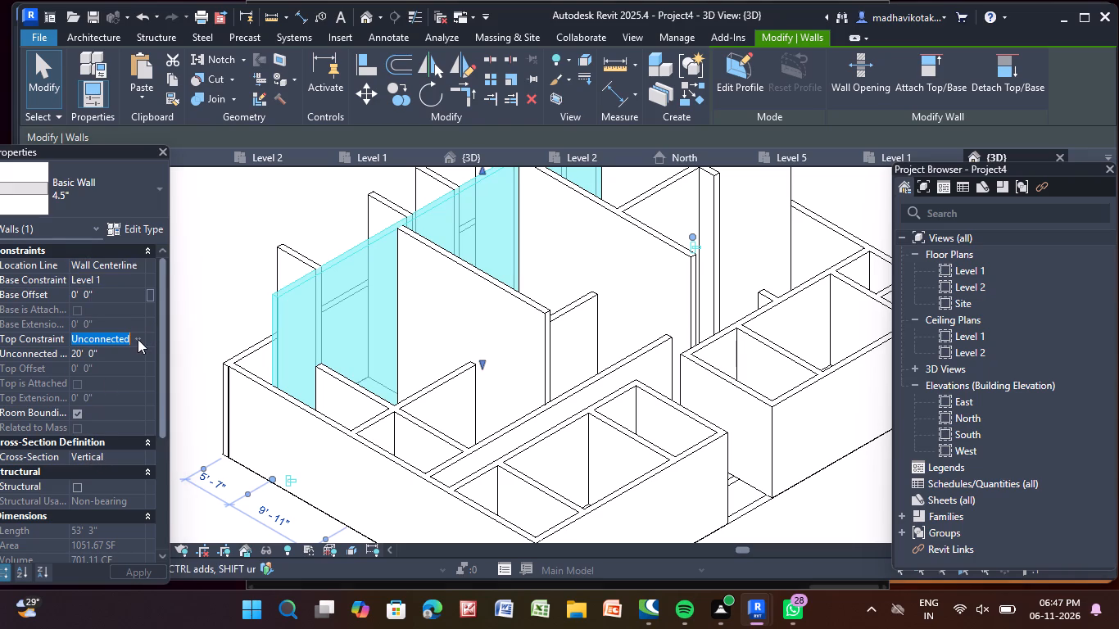
left_click(130, 374)
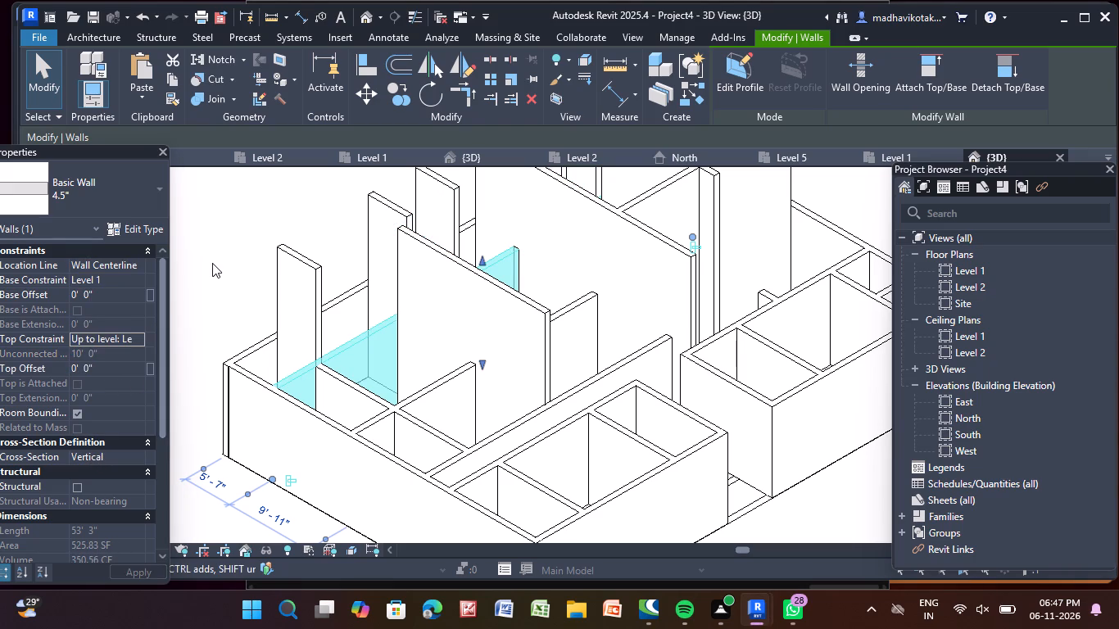
left_click(212, 263)
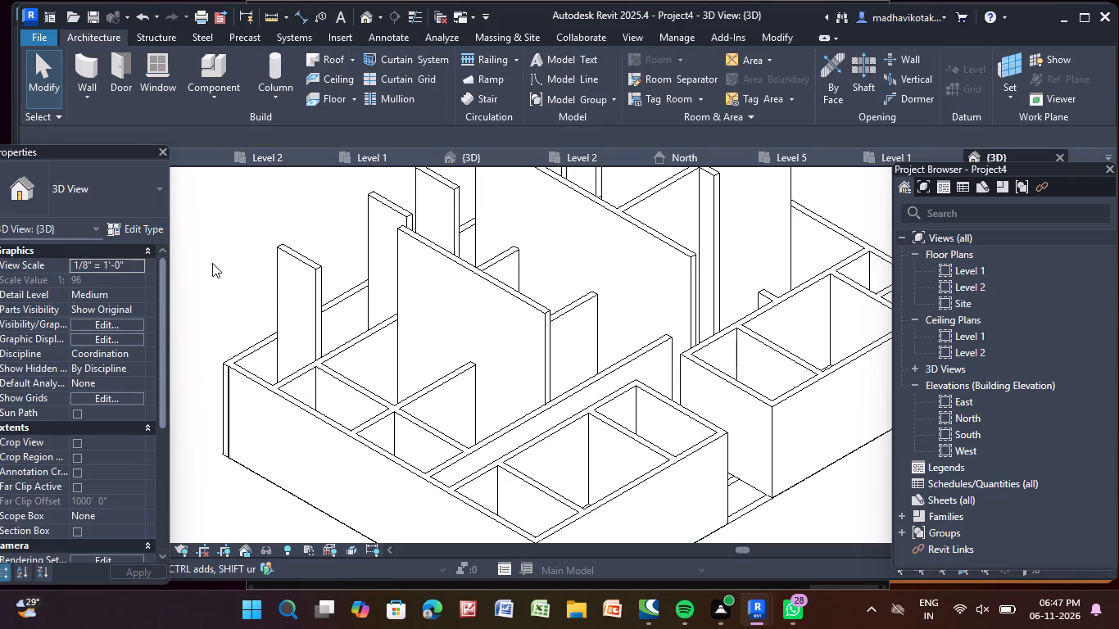
Set the top constraint to Level 2 for the three southernmost short 4.5" cross partitions along the west exterior wall, working northward.
left_click(306, 319)
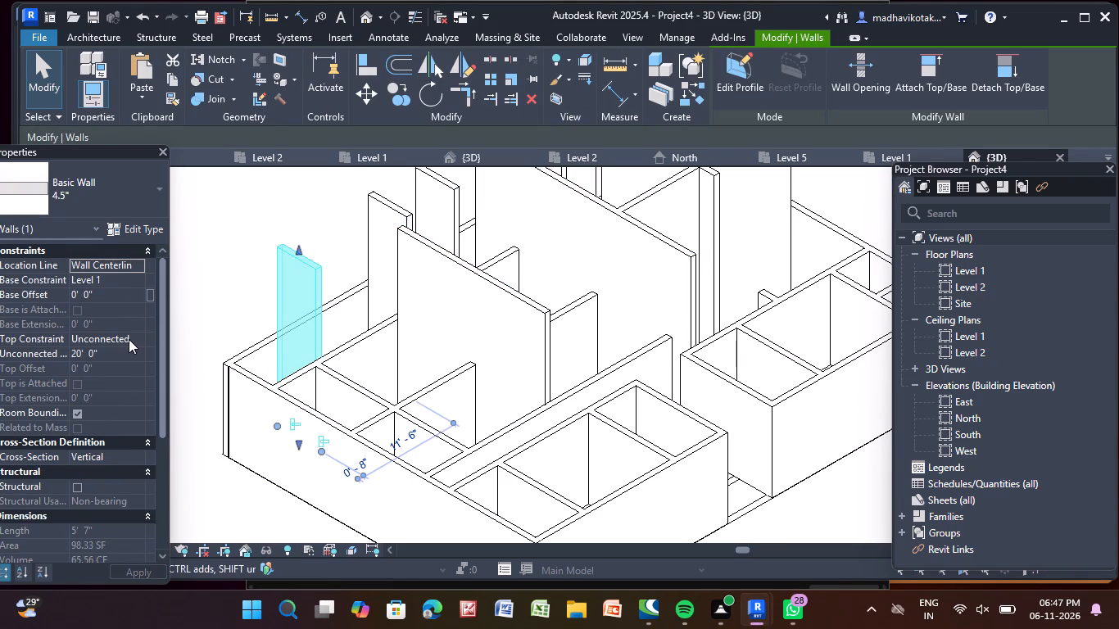
left_click(141, 337)
left_click(138, 379)
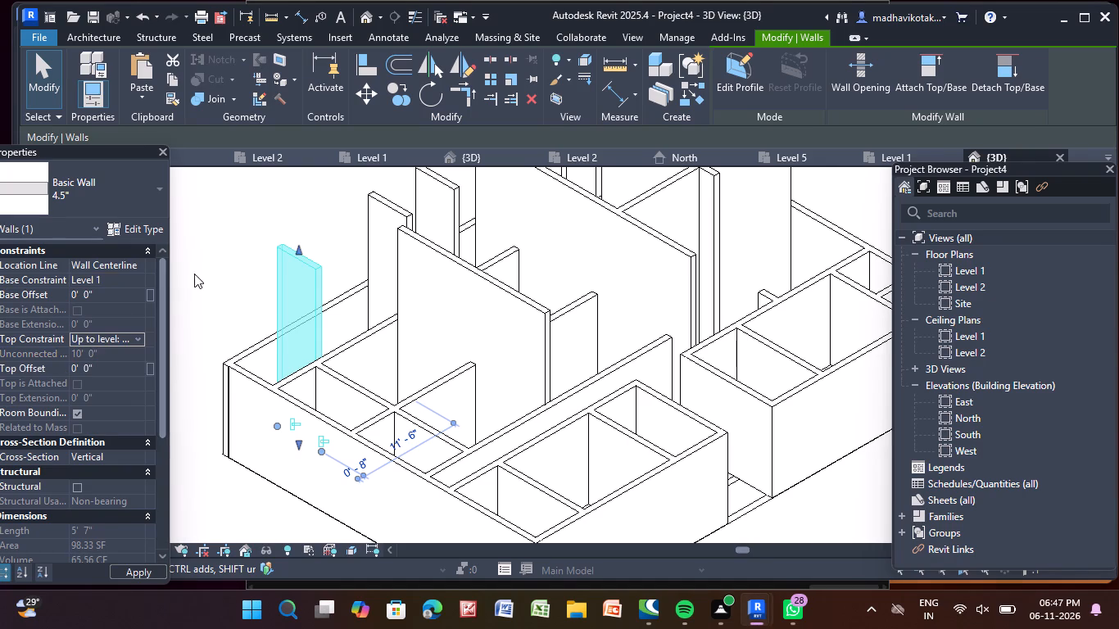
left_click(216, 265)
middle_click_drag(273, 305, 260, 331)
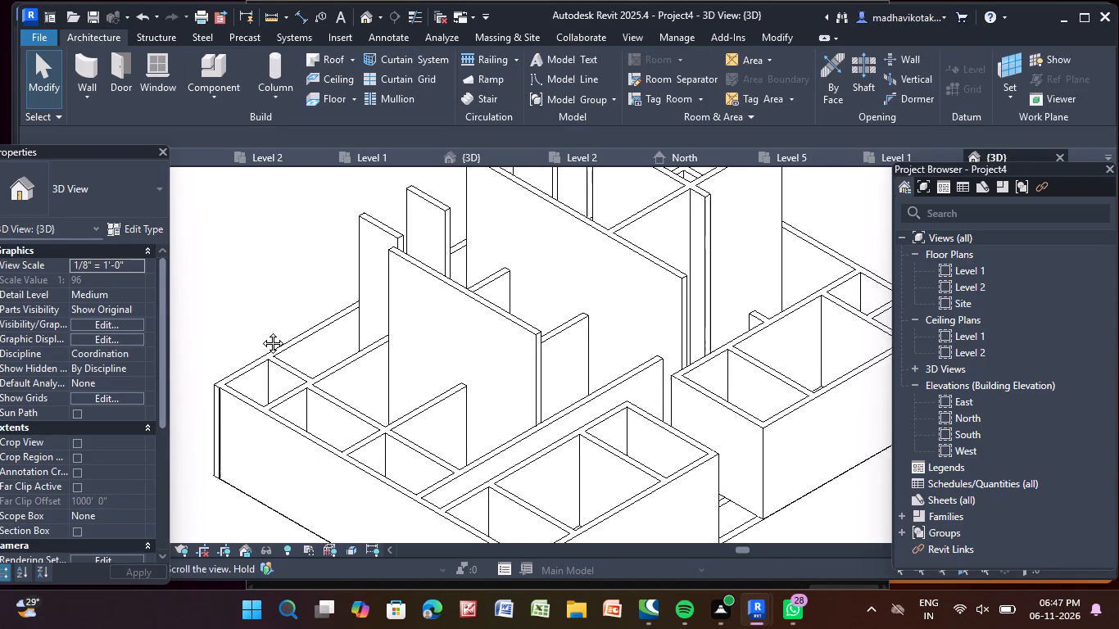
middle_click_drag(260, 331, 246, 356)
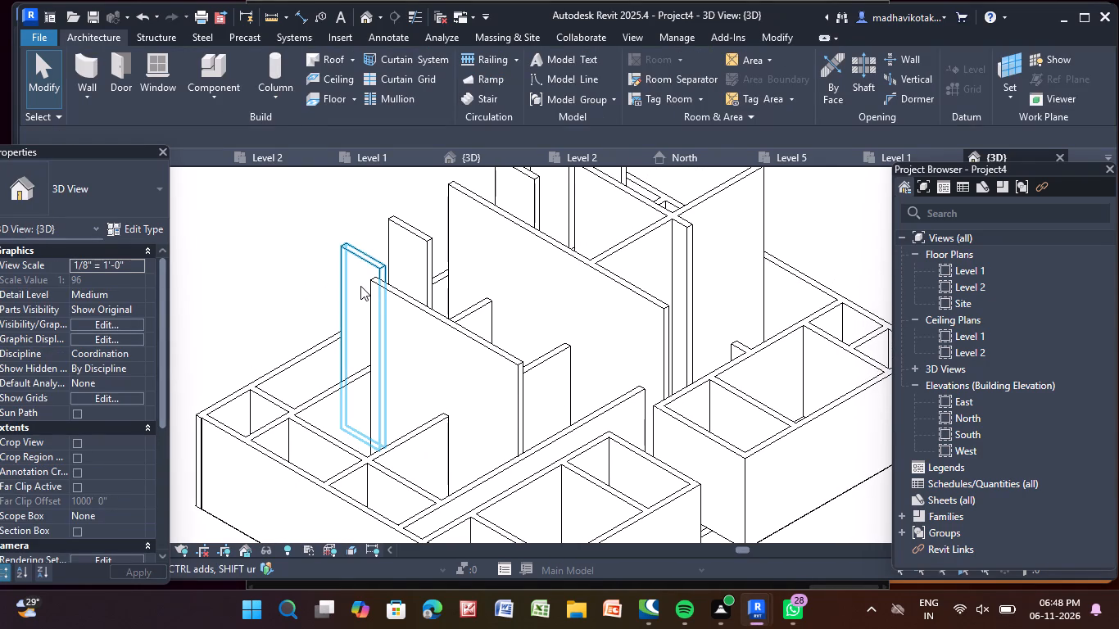
left_click(360, 286)
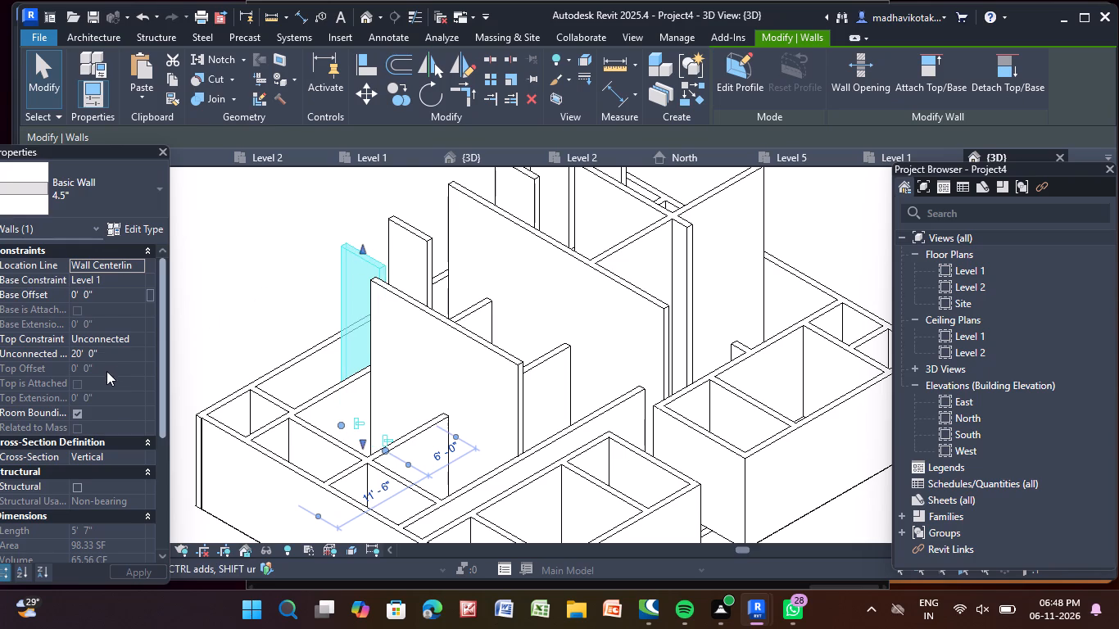
left_click(136, 338)
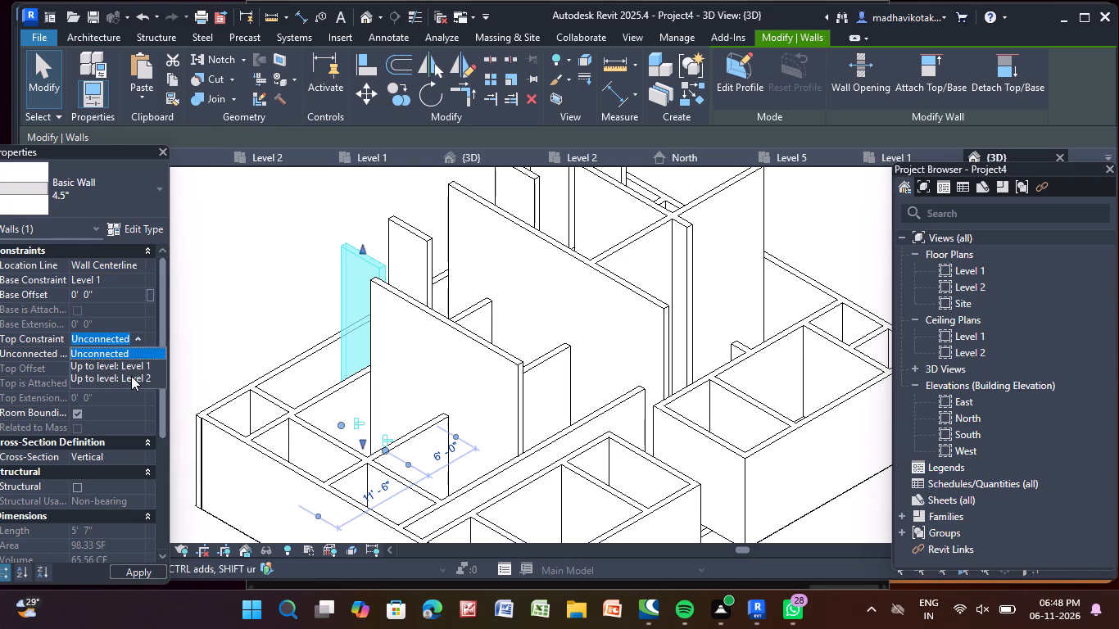
left_click(131, 377)
left_click(258, 267)
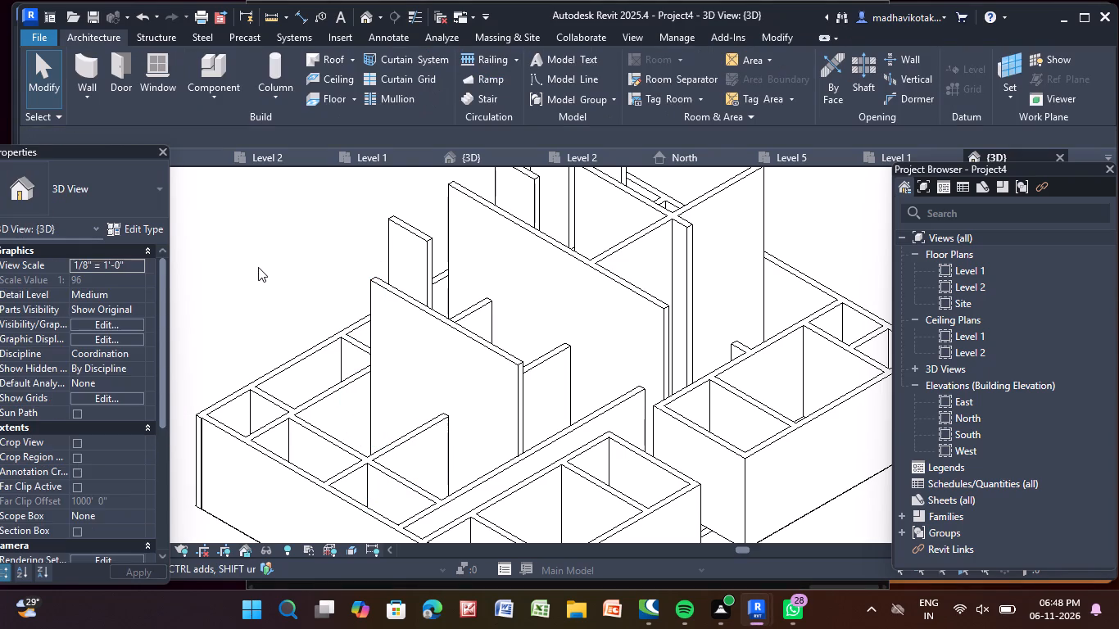
left_click(407, 253)
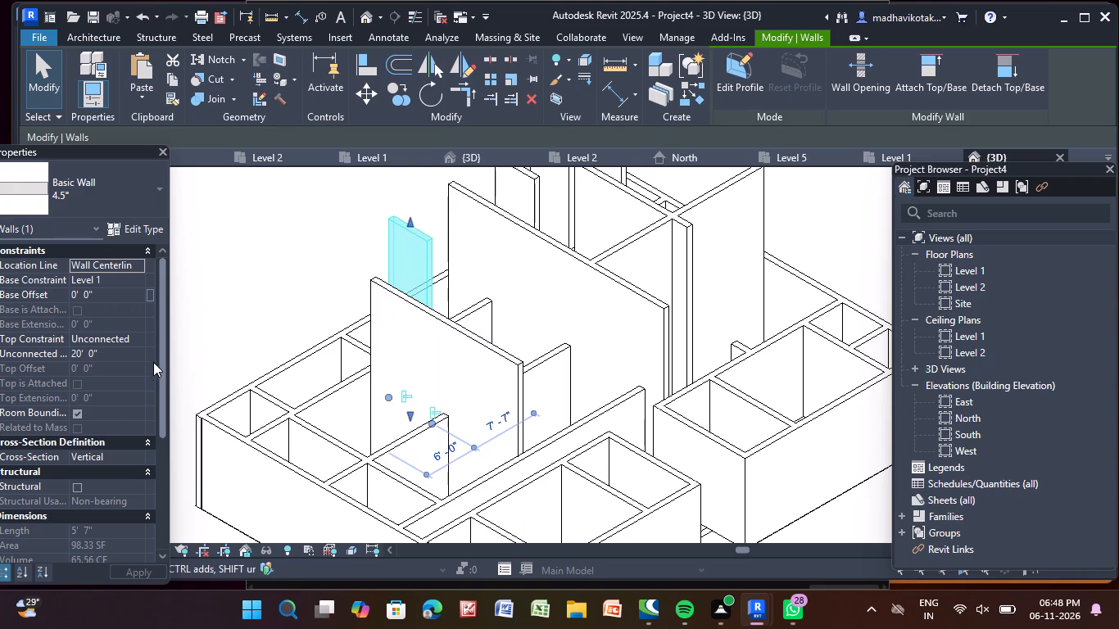
left_click(142, 335)
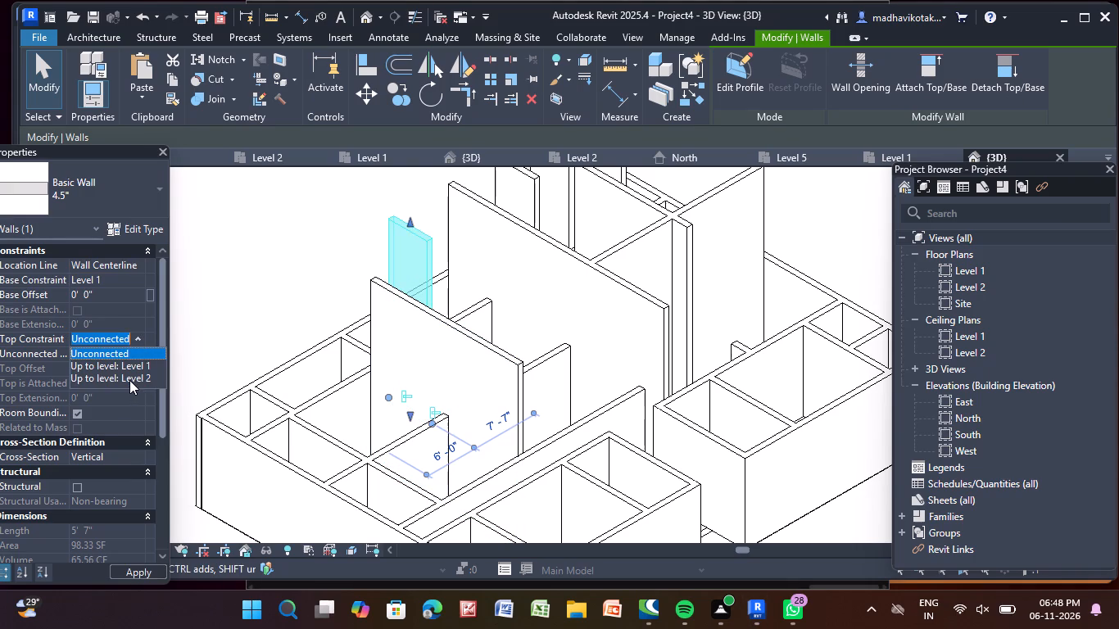
left_click(129, 380)
left_click(237, 319)
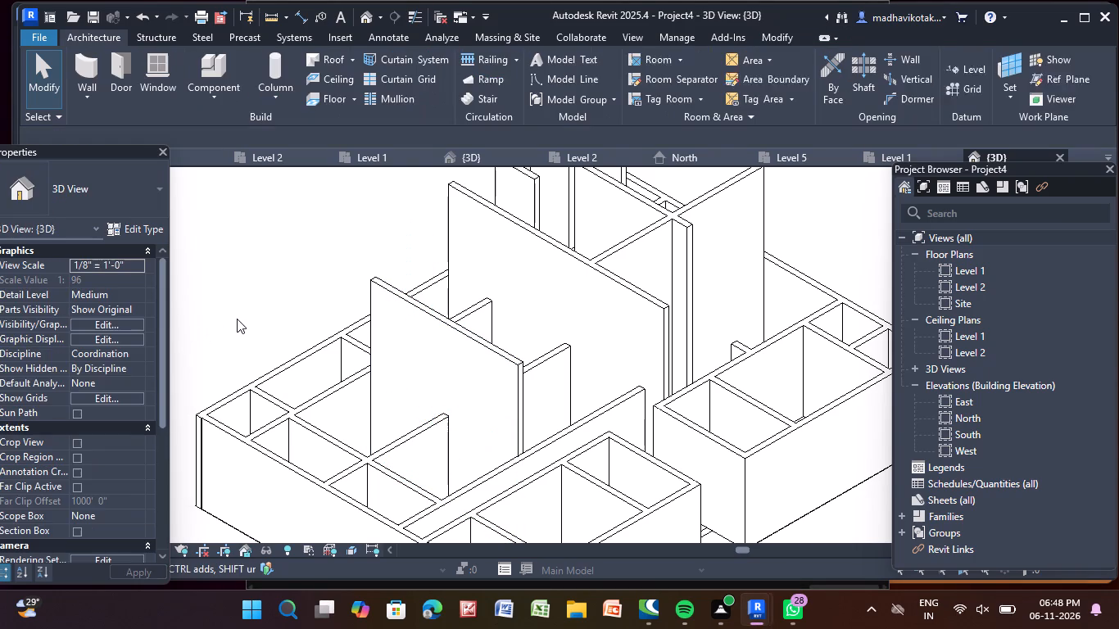
Set the top constraint to Level 2 for the next two long 4.5" east-west partitions in the building's middle, working northward.
scroll(237, 319, "down", 2)
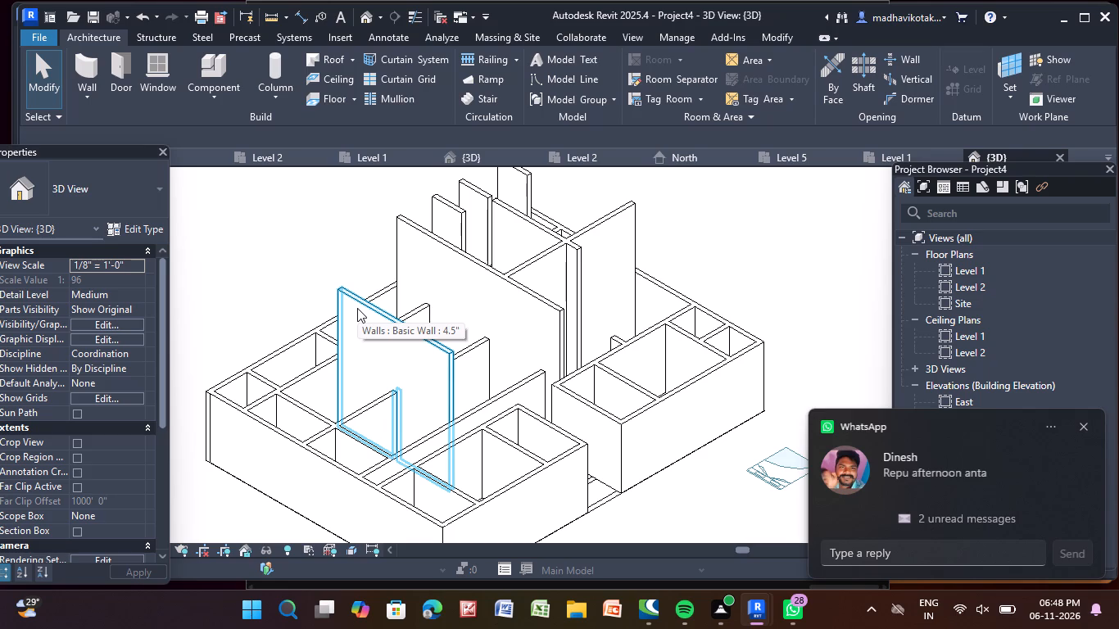
left_click(357, 308)
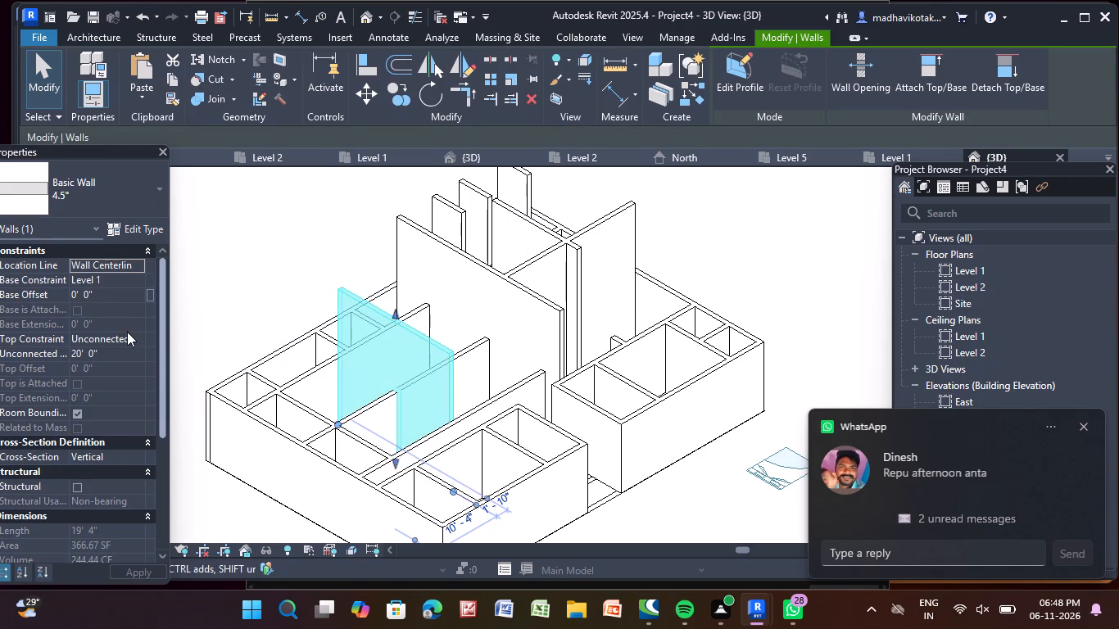
left_click(134, 339)
left_click(126, 383)
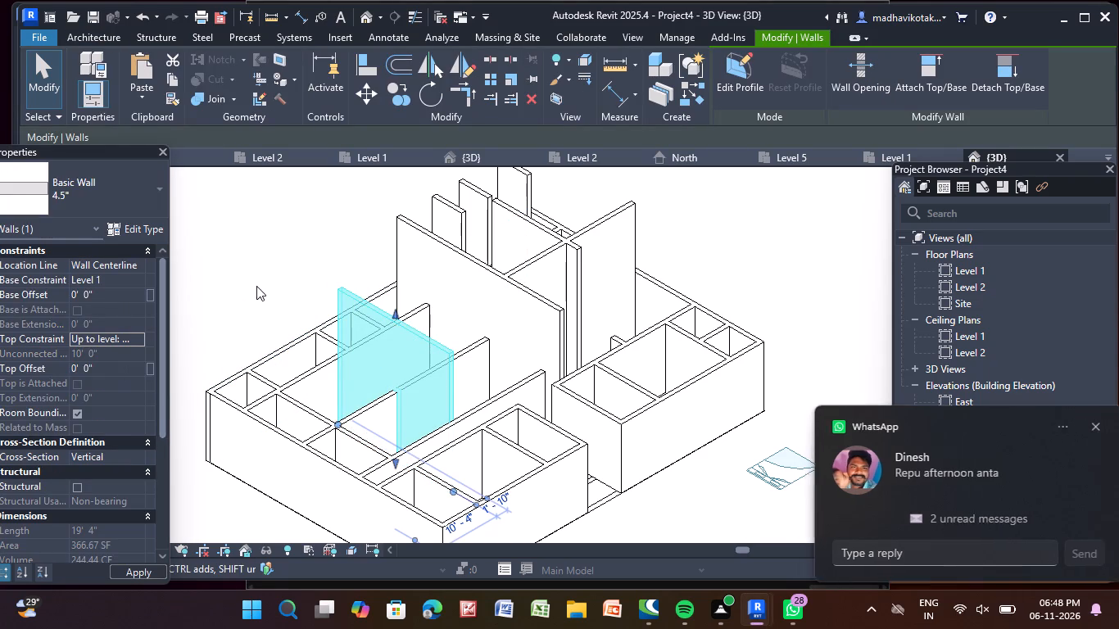
left_click(256, 285)
left_click(438, 242)
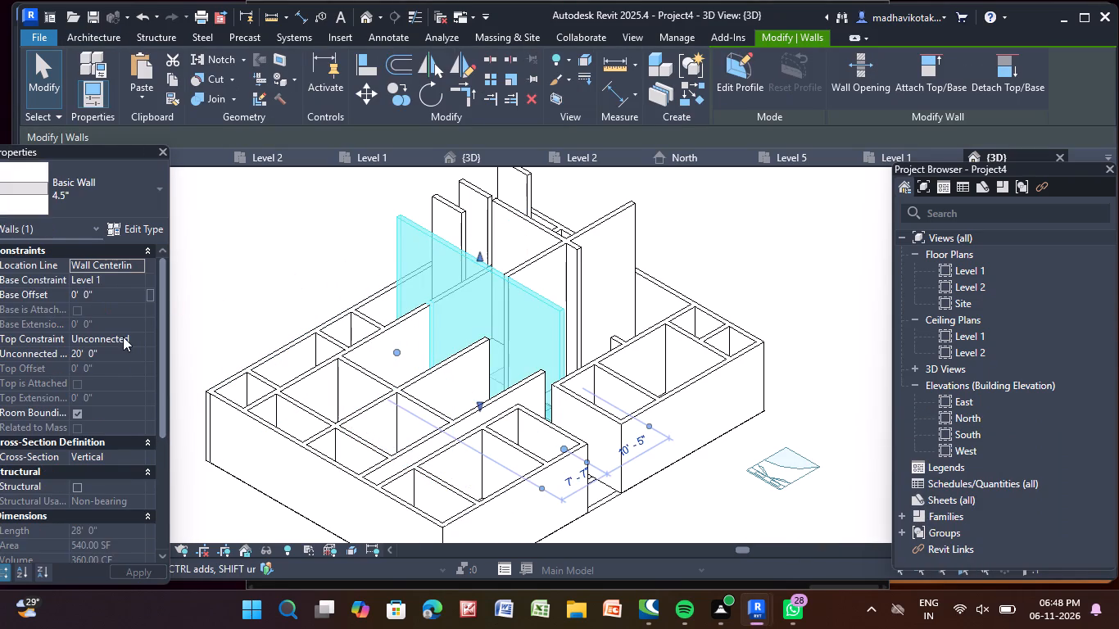
left_click(132, 334)
left_click(133, 375)
left_click(283, 271)
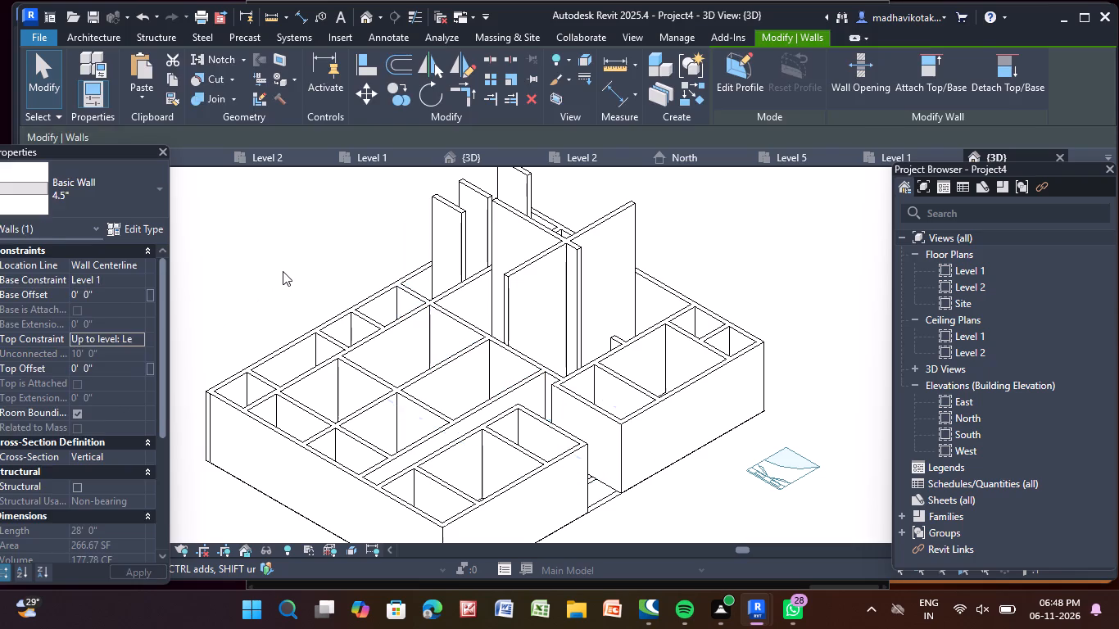
Set the top constraint to Level 2 for the next two short 4.5" cross partitions northward along the west side.
left_click(449, 225)
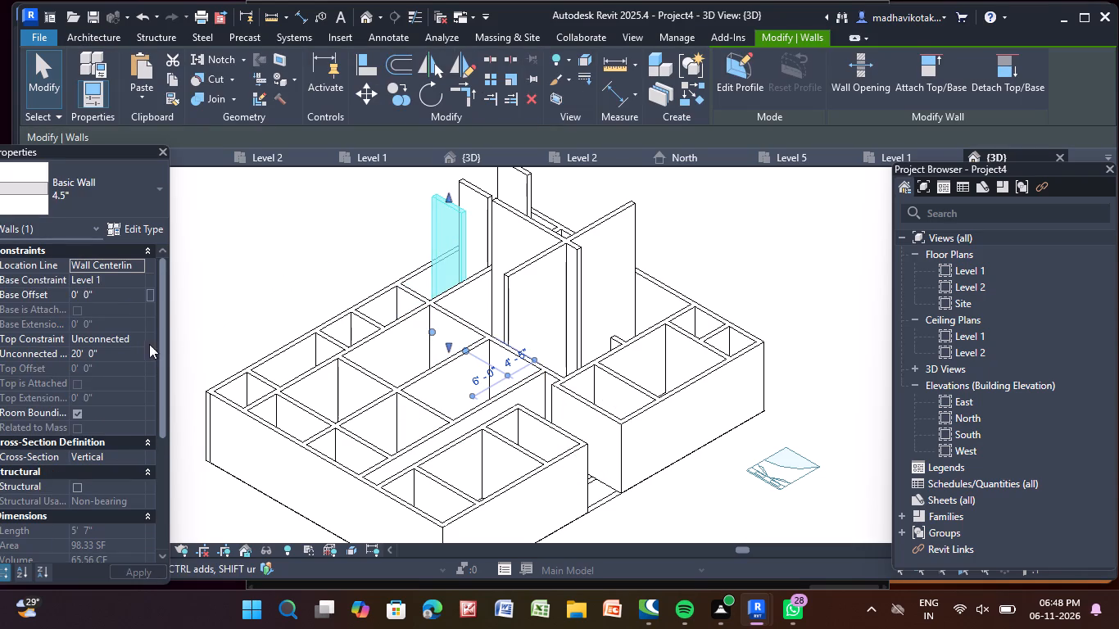
left_click(135, 340)
left_click(114, 371)
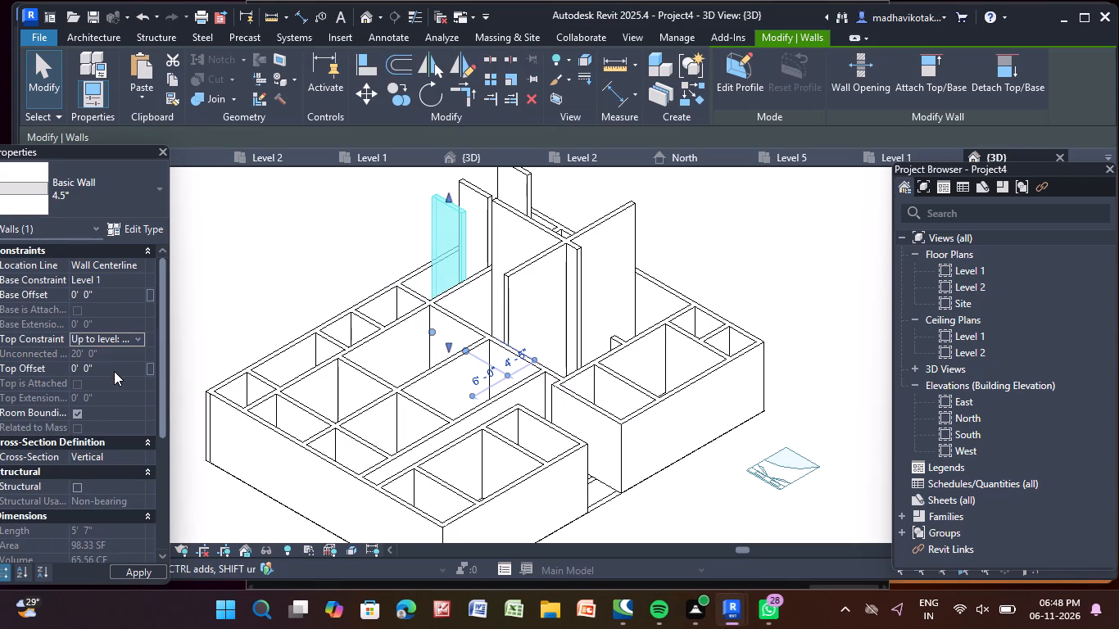
left_click(140, 329)
left_click(137, 338)
left_click(128, 382)
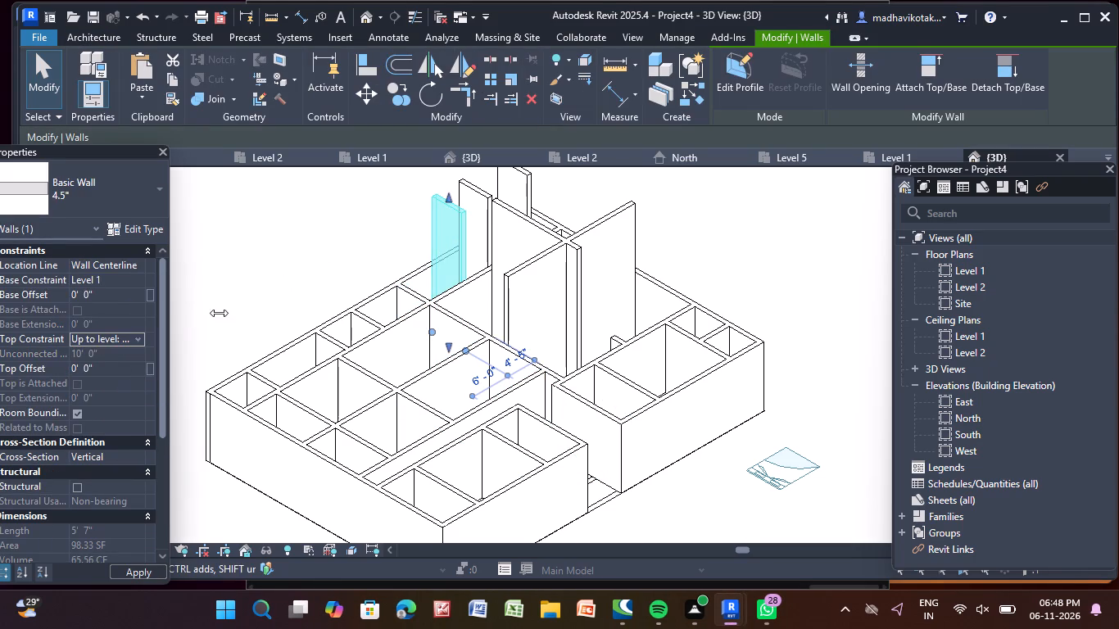
left_click(311, 249)
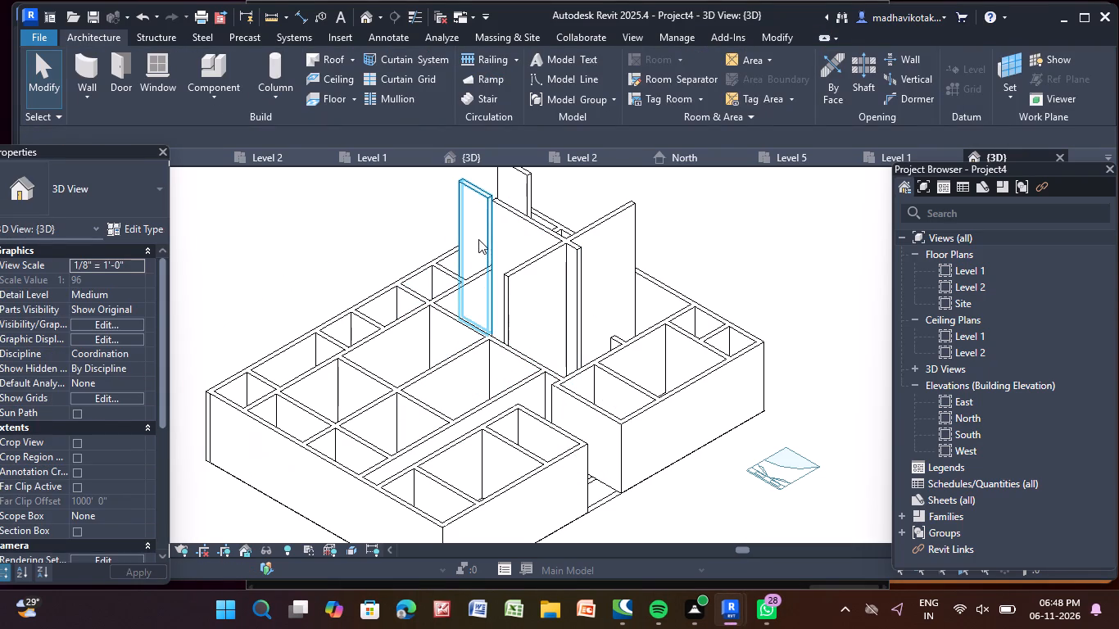
left_click(478, 238)
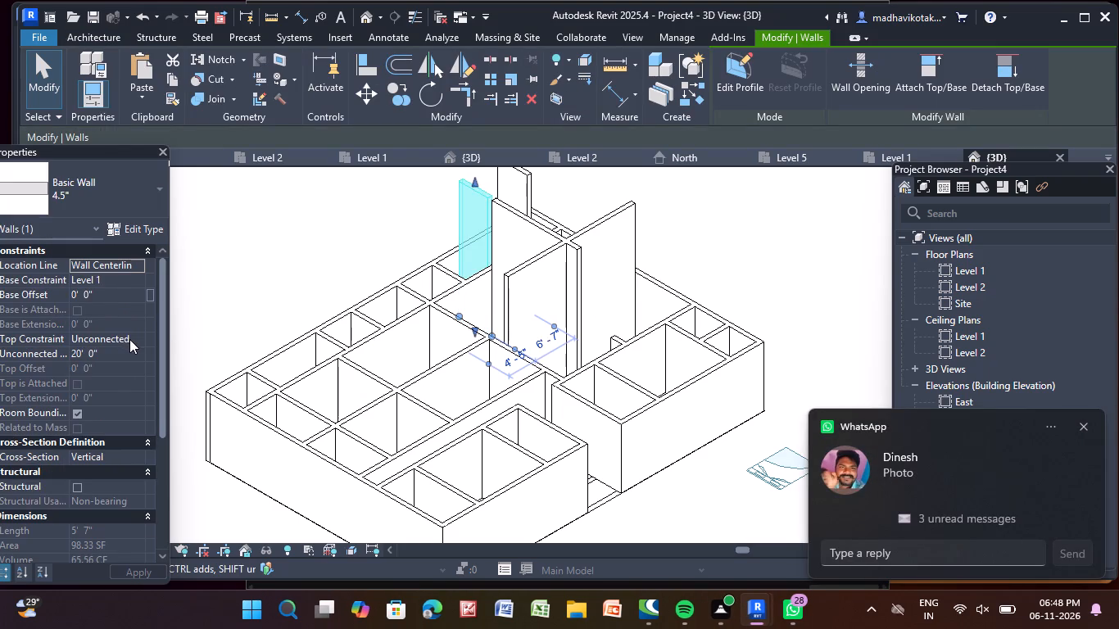
left_click(135, 339)
left_click(134, 380)
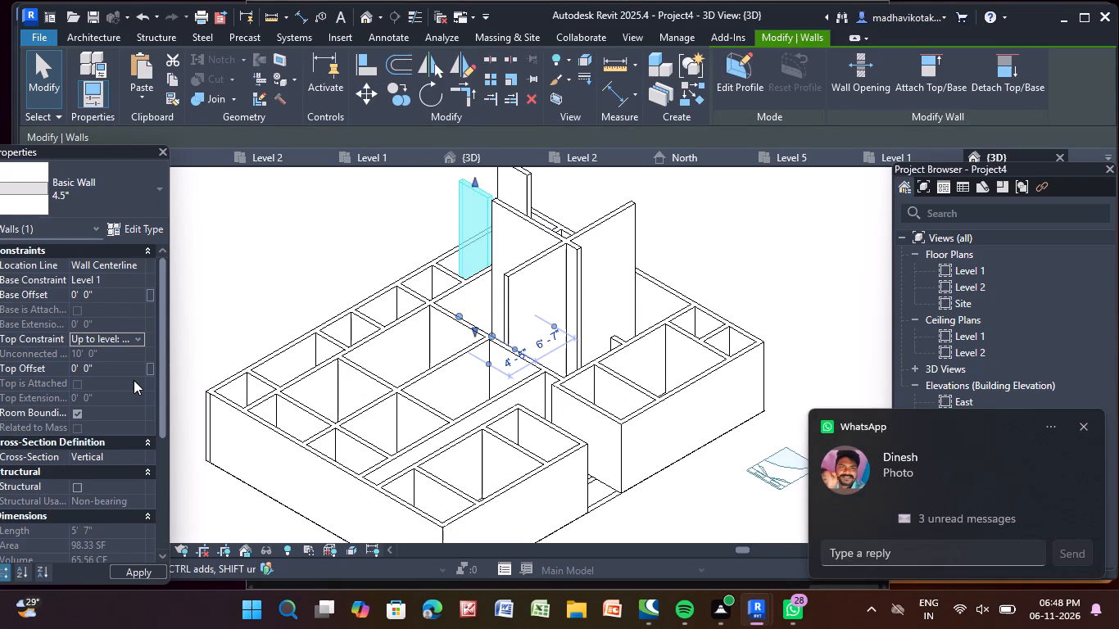
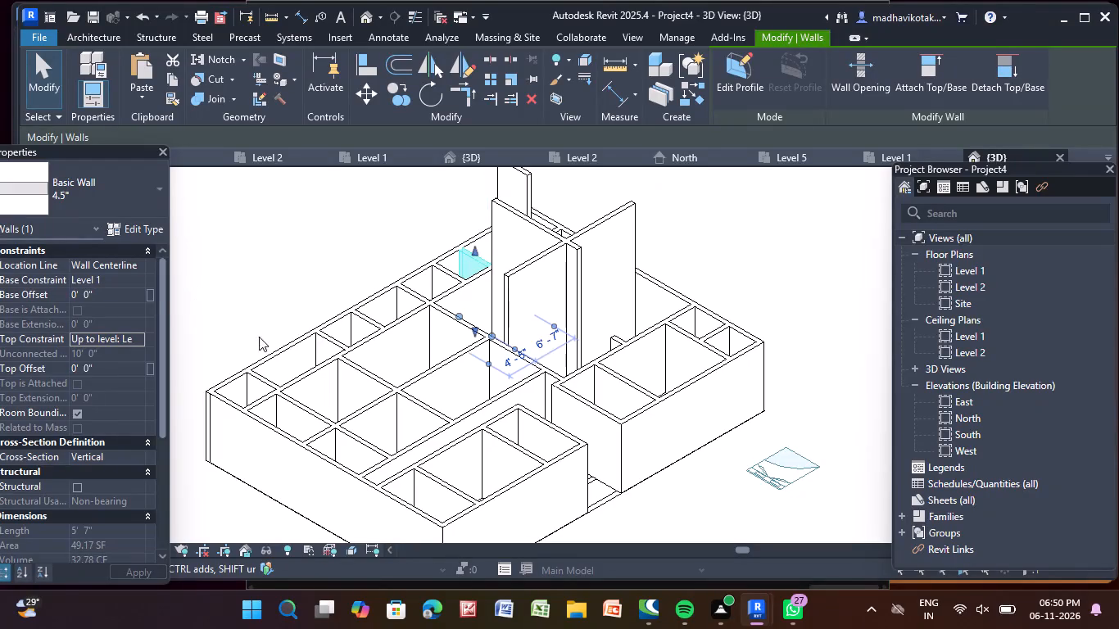
Set the top constraint to Level 2 for the tall 22' long 4.5" north-south wall in the building's northern half.
left_click(364, 249)
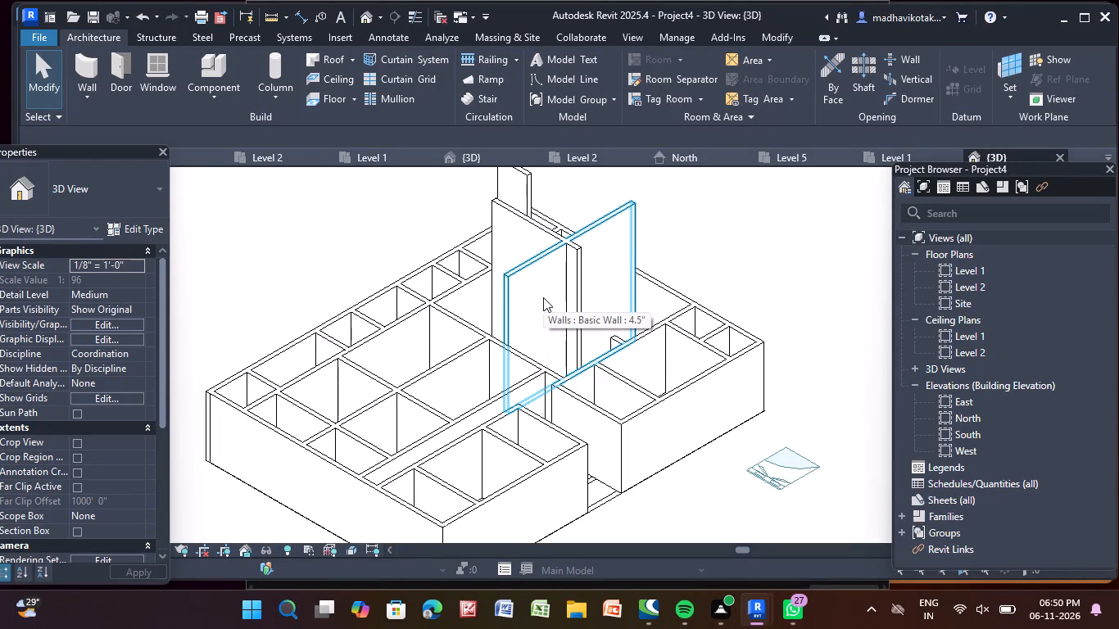
left_click(543, 297)
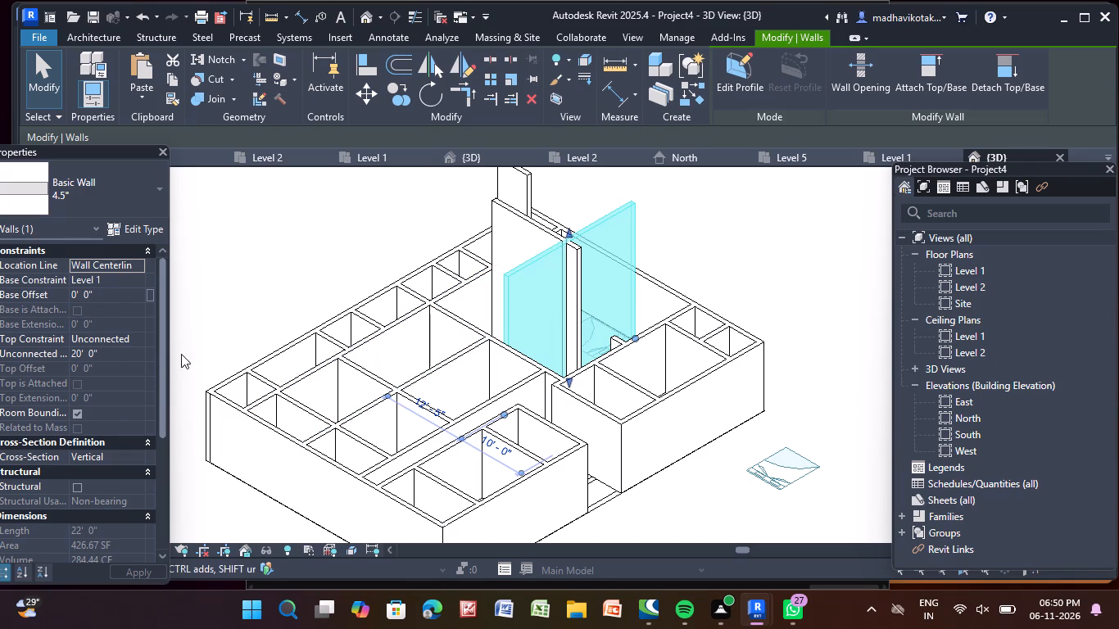
left_click(136, 337)
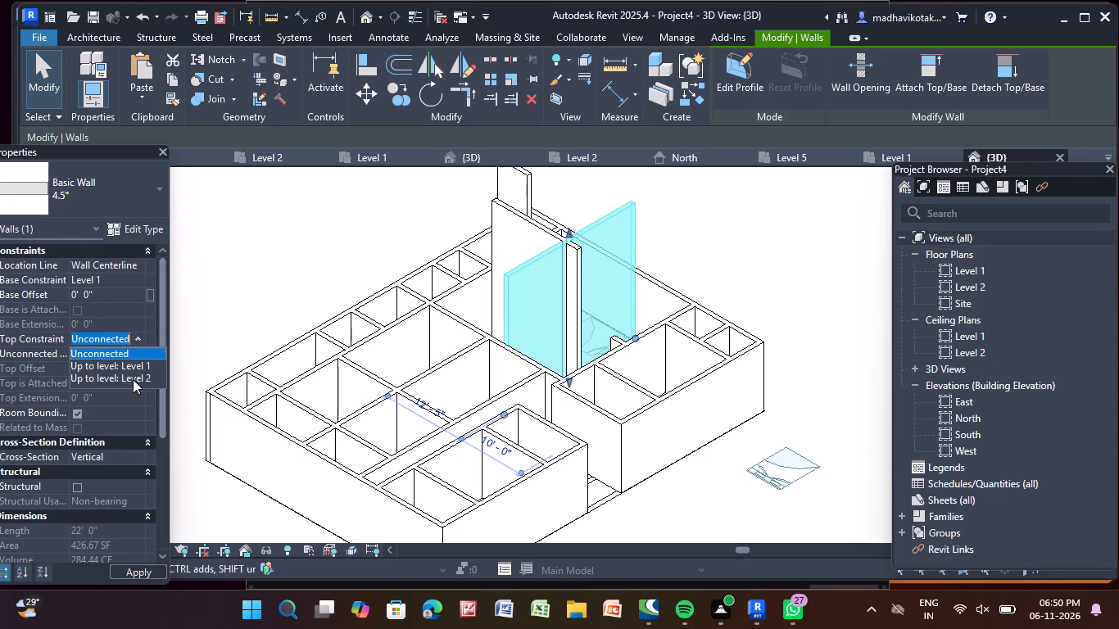
left_click(133, 379)
left_click(276, 281)
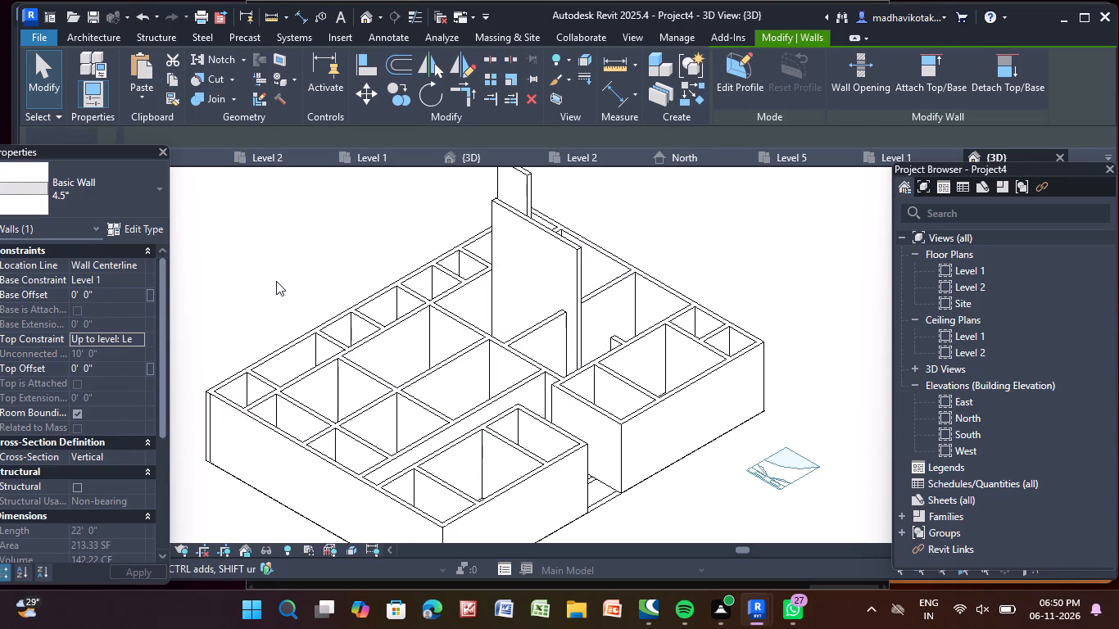
Set the top constraint to Level 2 for the tall 4.5" east-west partition north of the middle, and the northernmost short west-side cross partition.
middle_click_drag(276, 282, 210, 396)
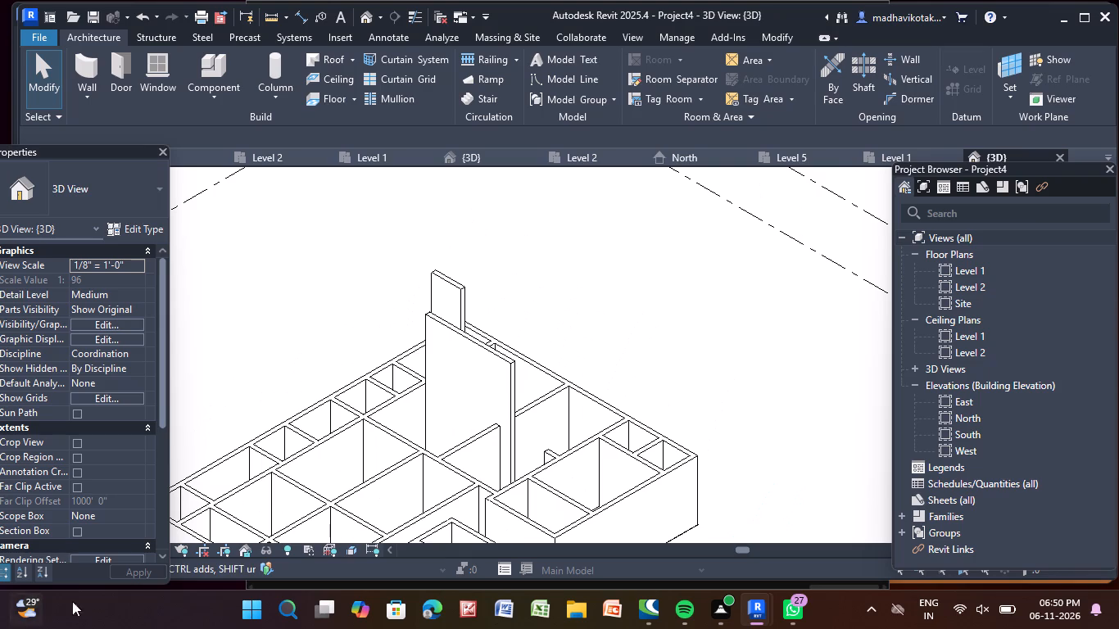
left_click(472, 361)
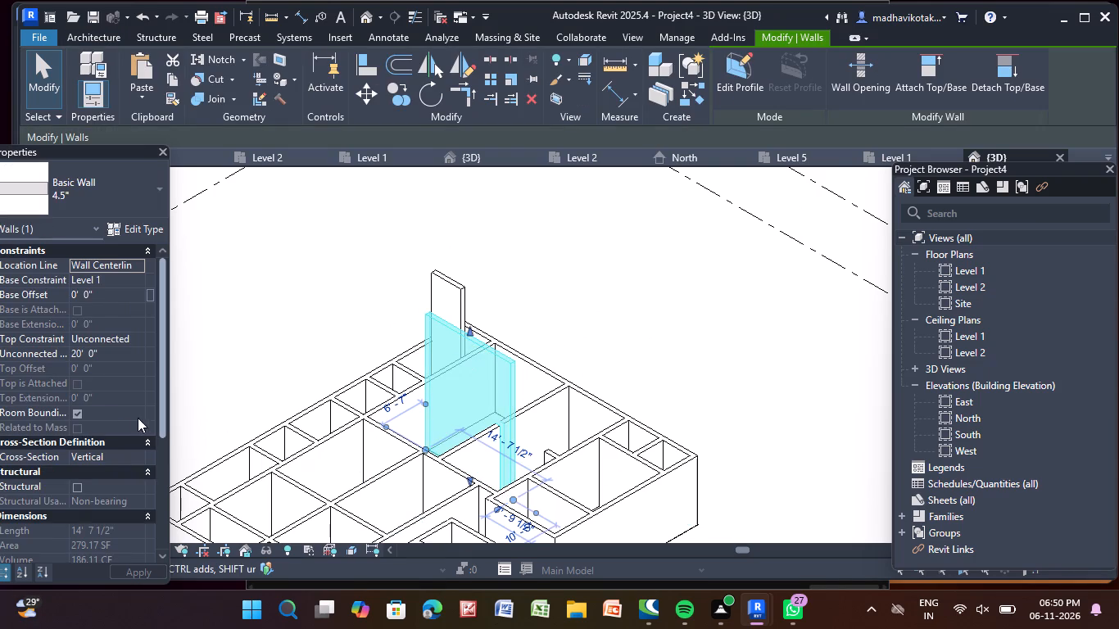
left_click(139, 345)
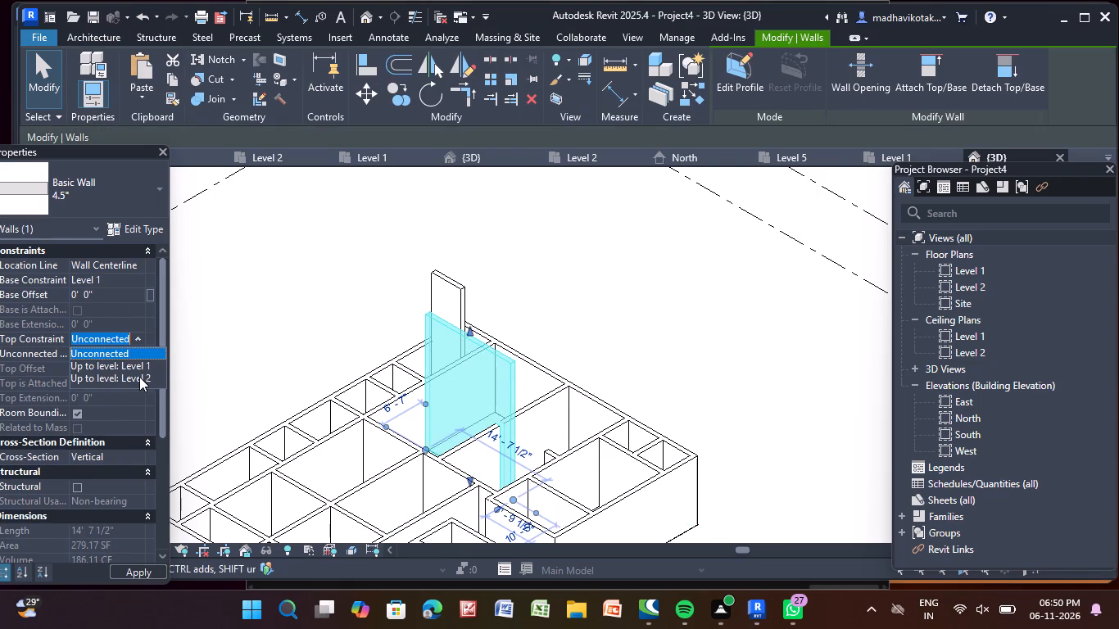
left_click(138, 378)
left_click(258, 302)
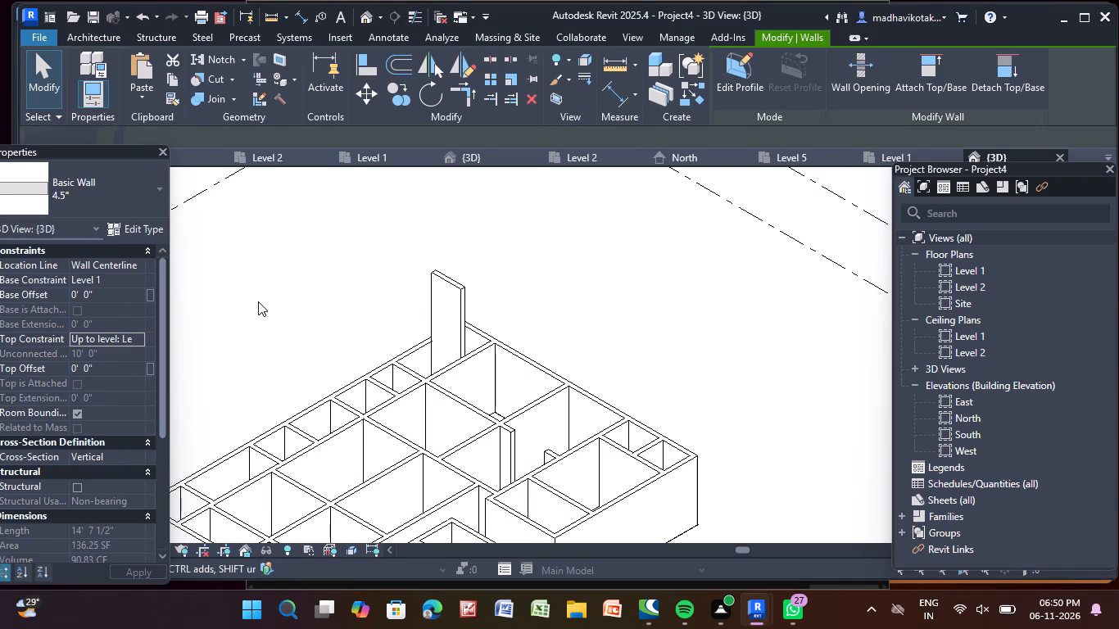
left_click(451, 291)
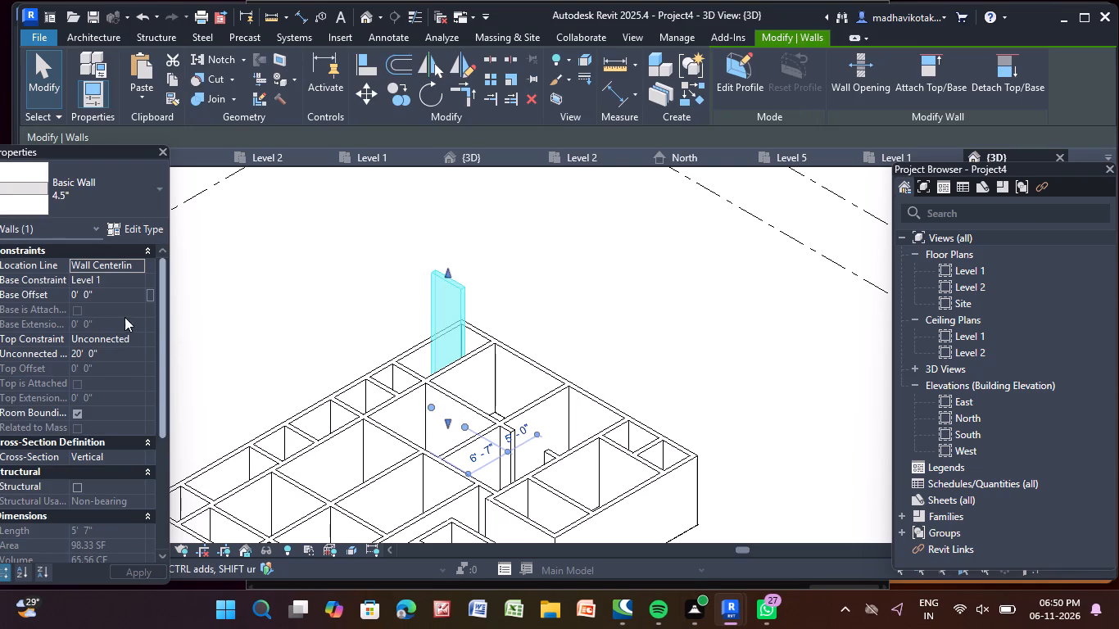
left_click(141, 339)
left_click(134, 376)
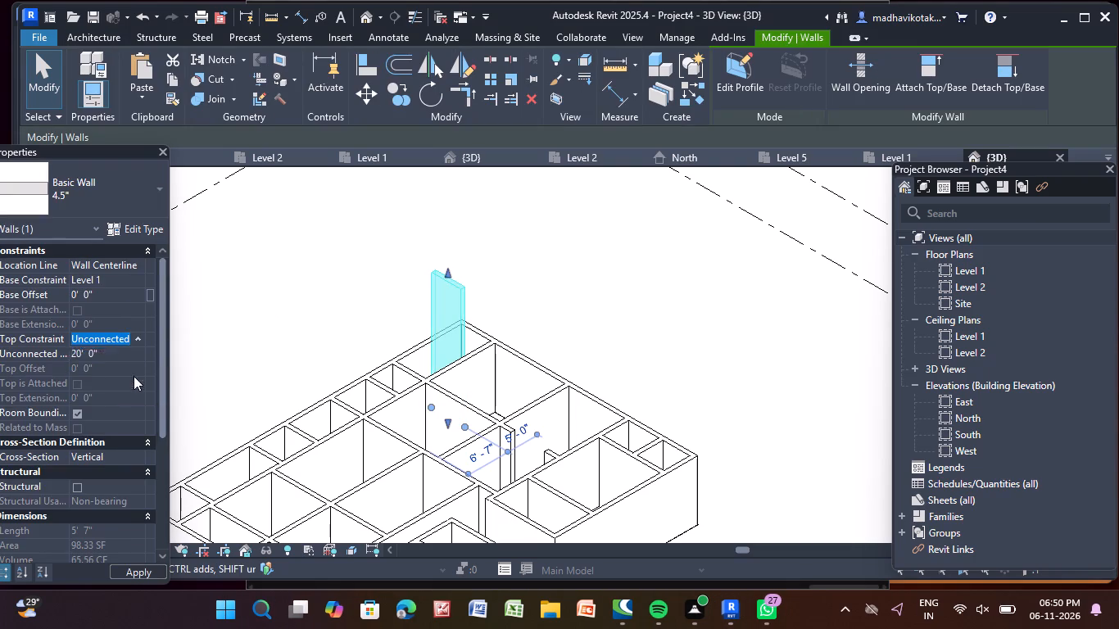
left_click(303, 310)
Examine the wall tops across the whole building and check the constraints of the 4.5" east-west partition north of the middle.
scroll(303, 310, "down", 2)
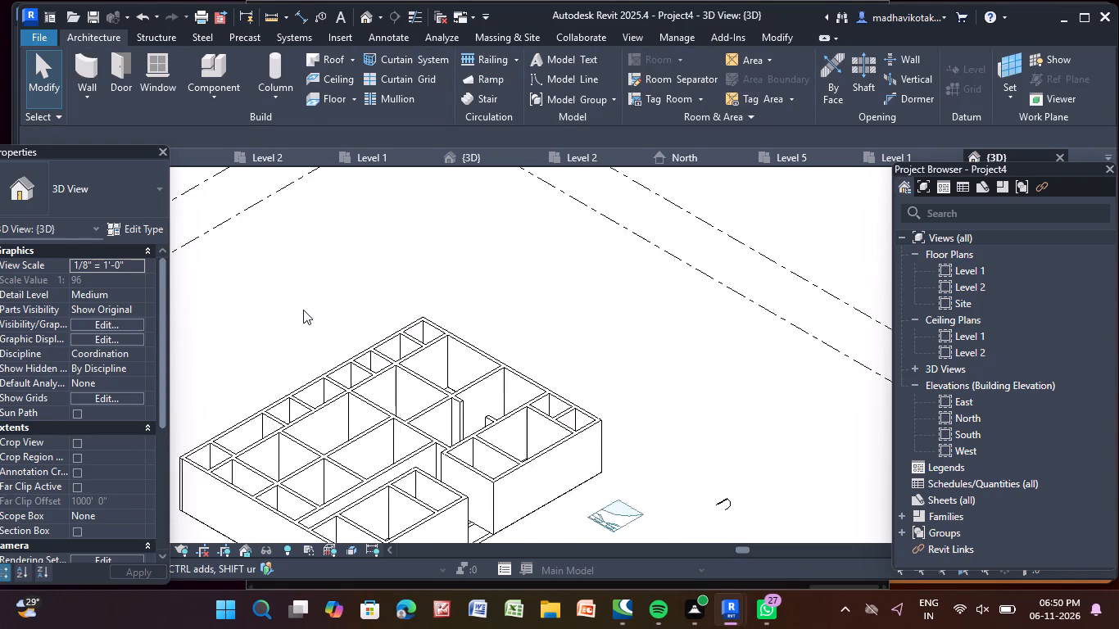
scroll(303, 310, "down", 2)
middle_click_drag(380, 427, 473, 360)
scroll(474, 360, "up", 4)
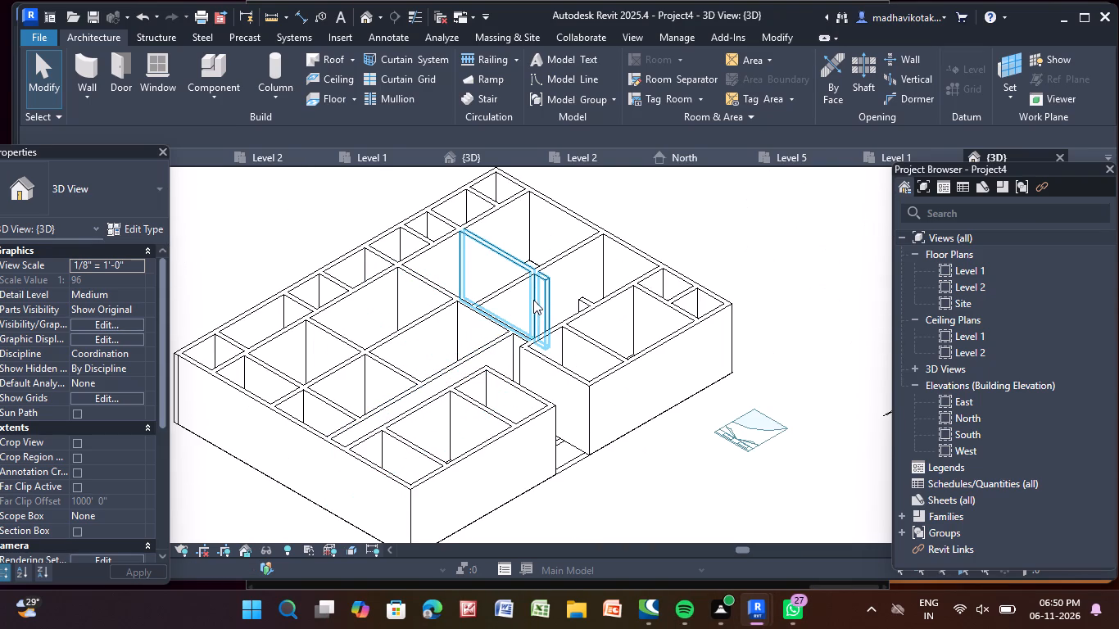
left_click(543, 294)
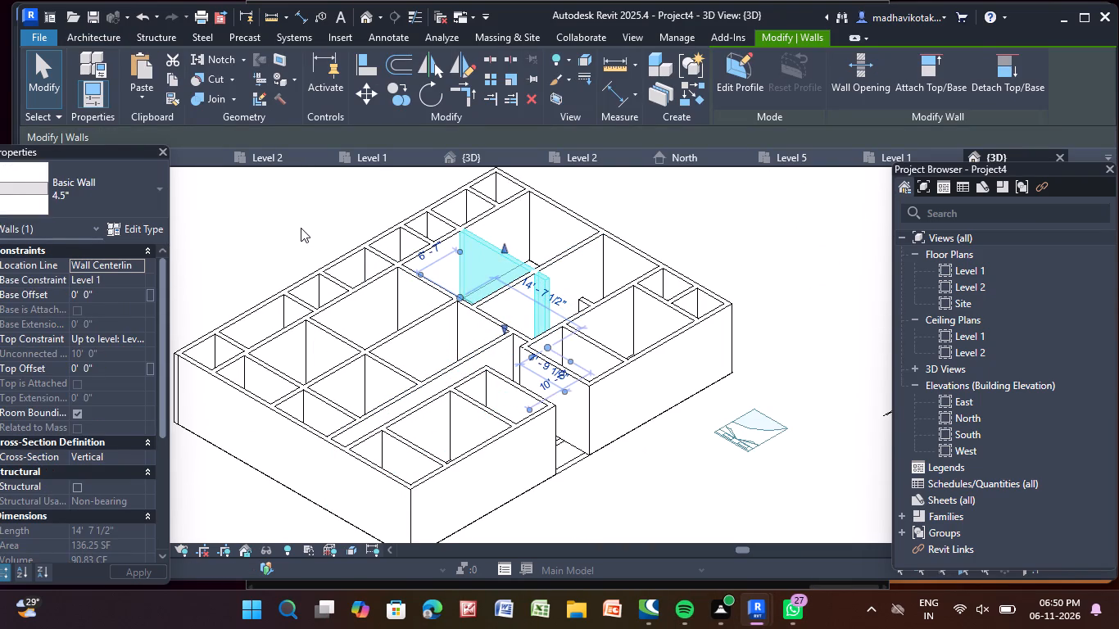
left_click(301, 228)
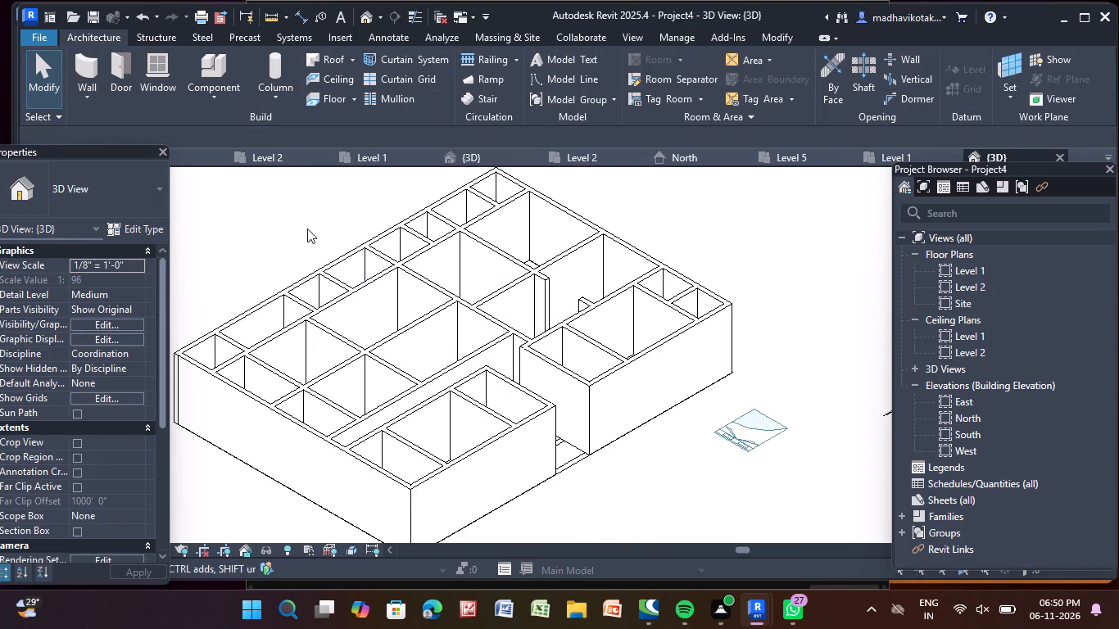
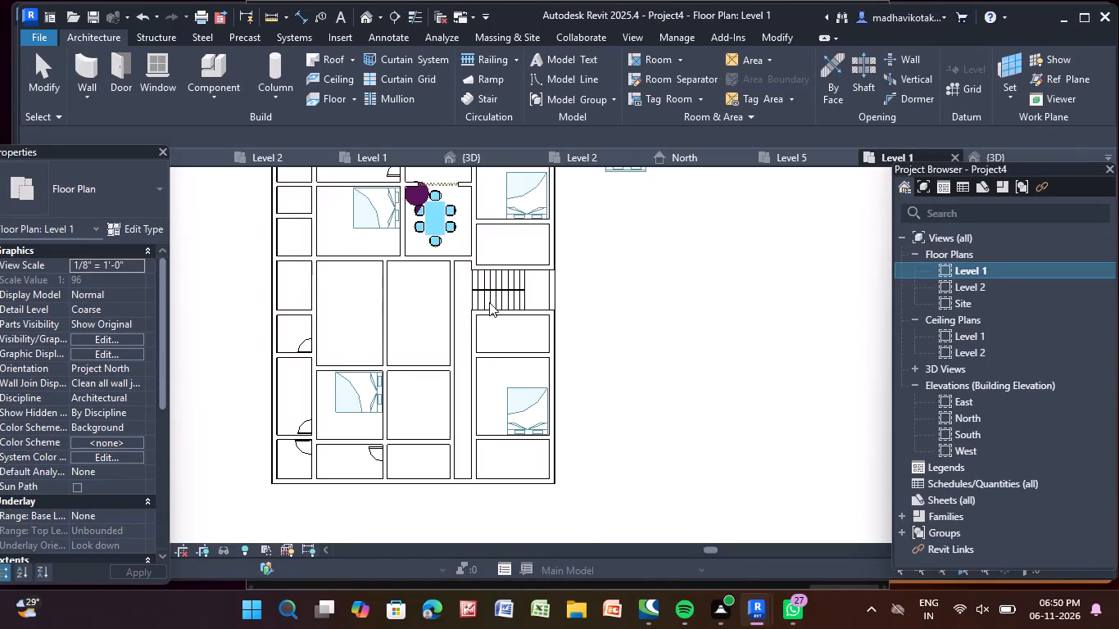
Start a sketched stair run and draw its south boundary line along the wall, from the flights' west end to the landing's east edge.
scroll(490, 301, "up", 7)
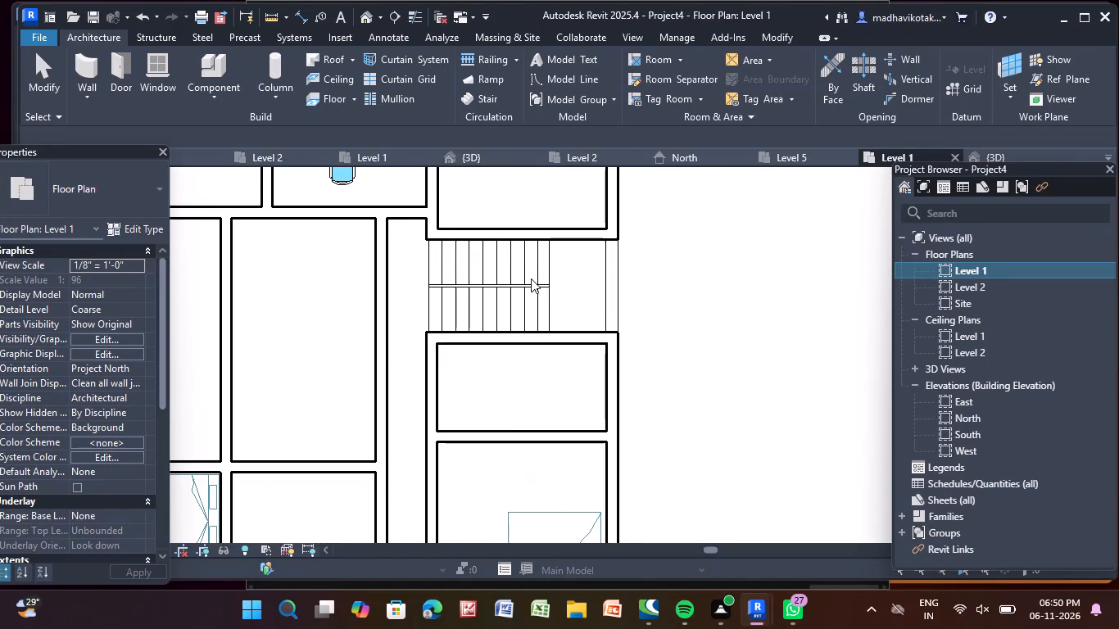
scroll(531, 278, "up", 2)
middle_click_drag(513, 314, 509, 353)
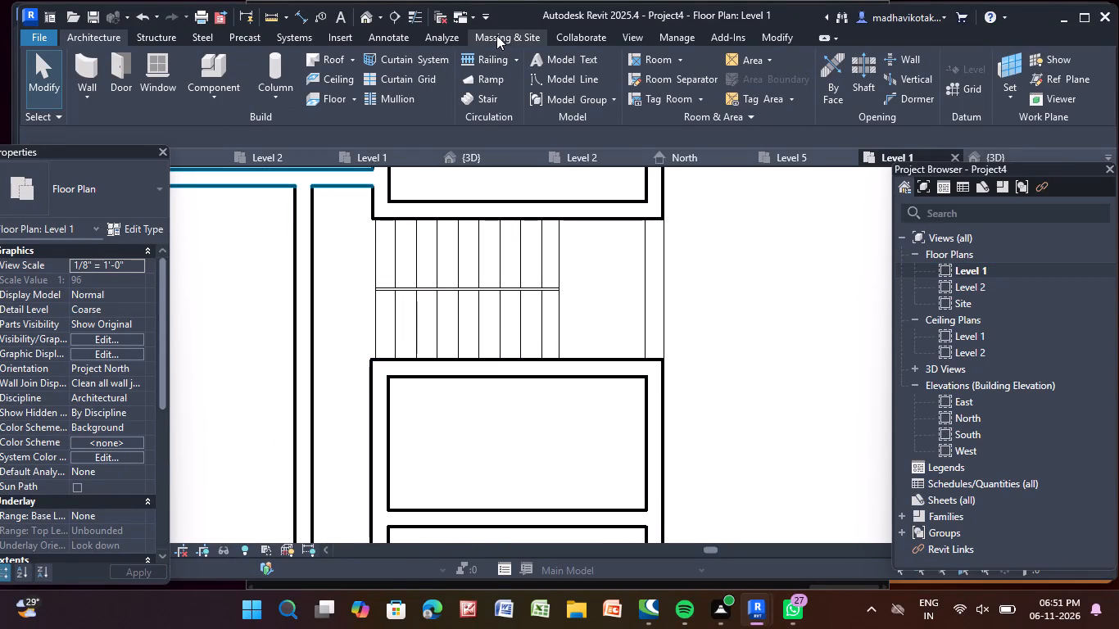
left_click(486, 96)
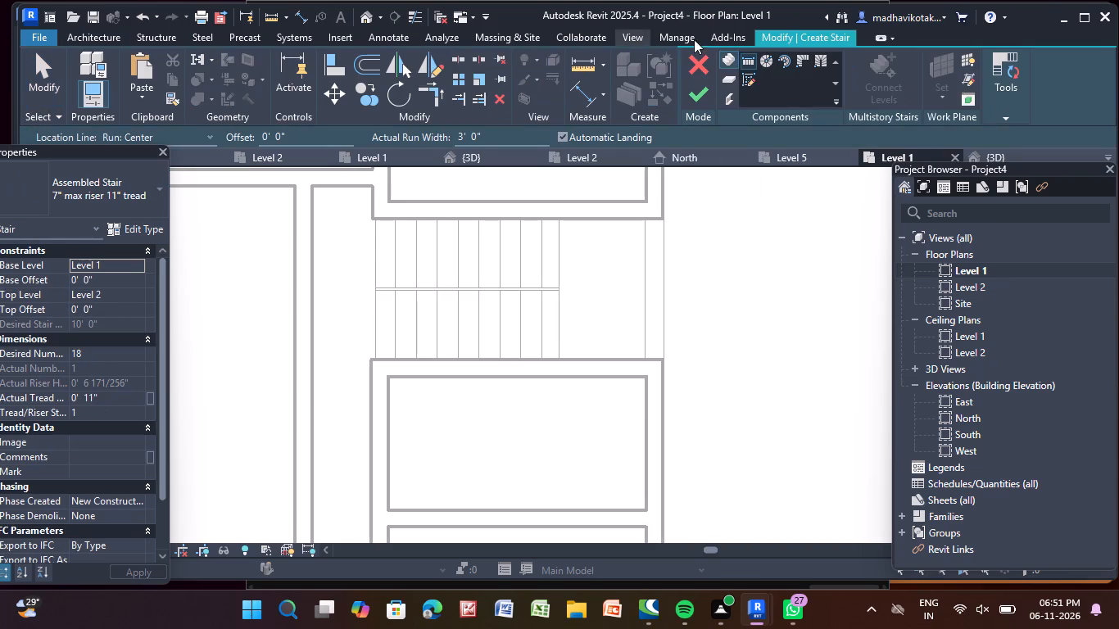
left_click(746, 78)
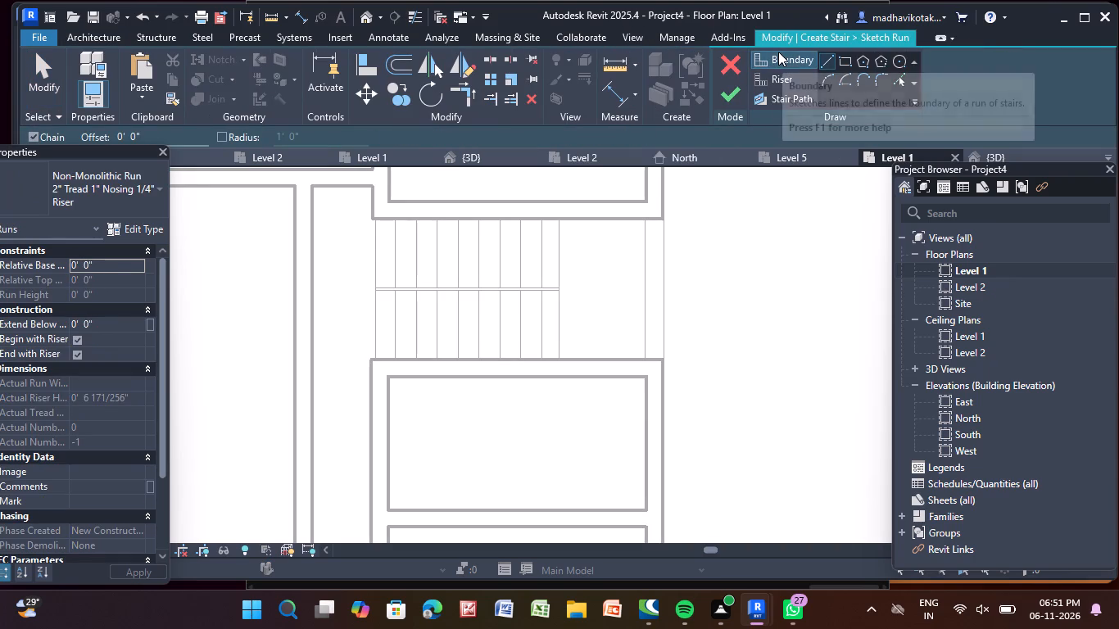
left_click(768, 60)
left_click(827, 53)
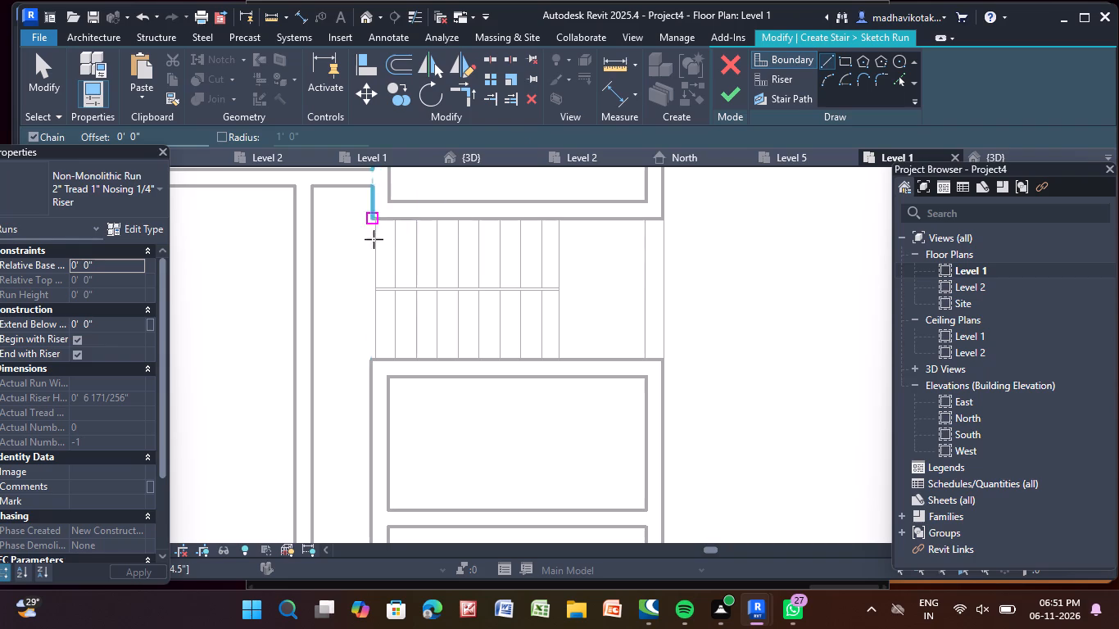
scroll(378, 379, "up", 6)
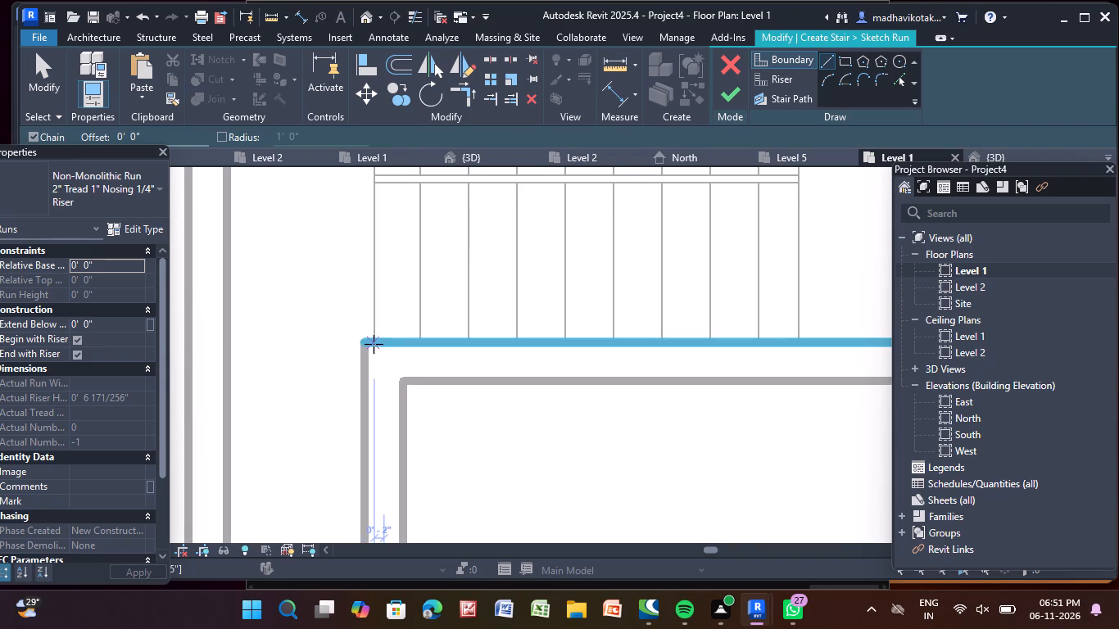
scroll(374, 344, "up", 6)
left_click(374, 339)
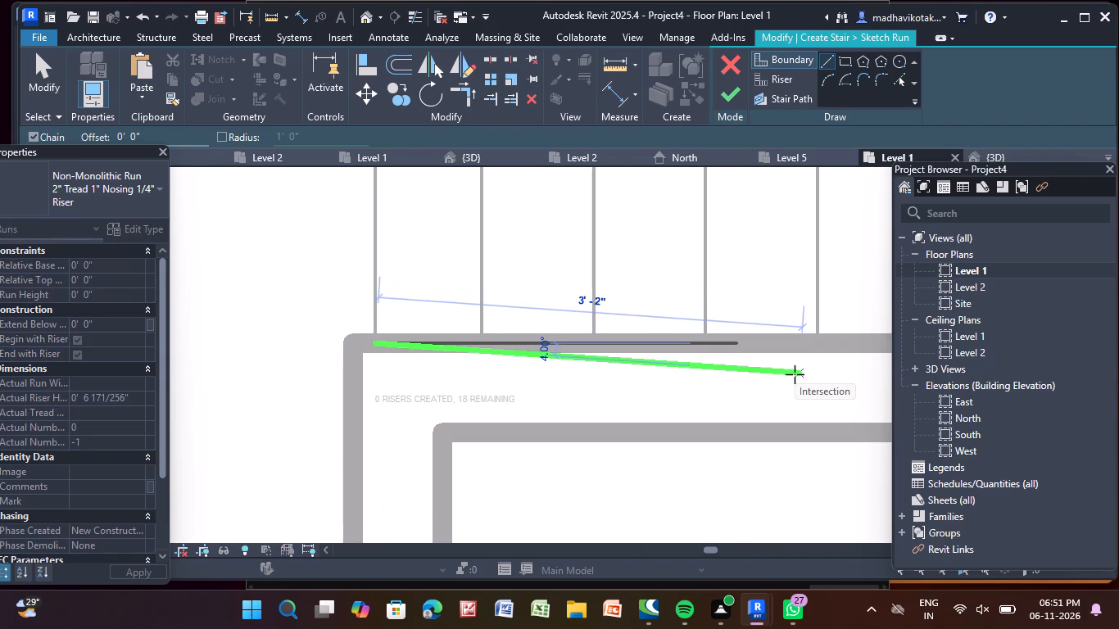
scroll(795, 374, "down", 3)
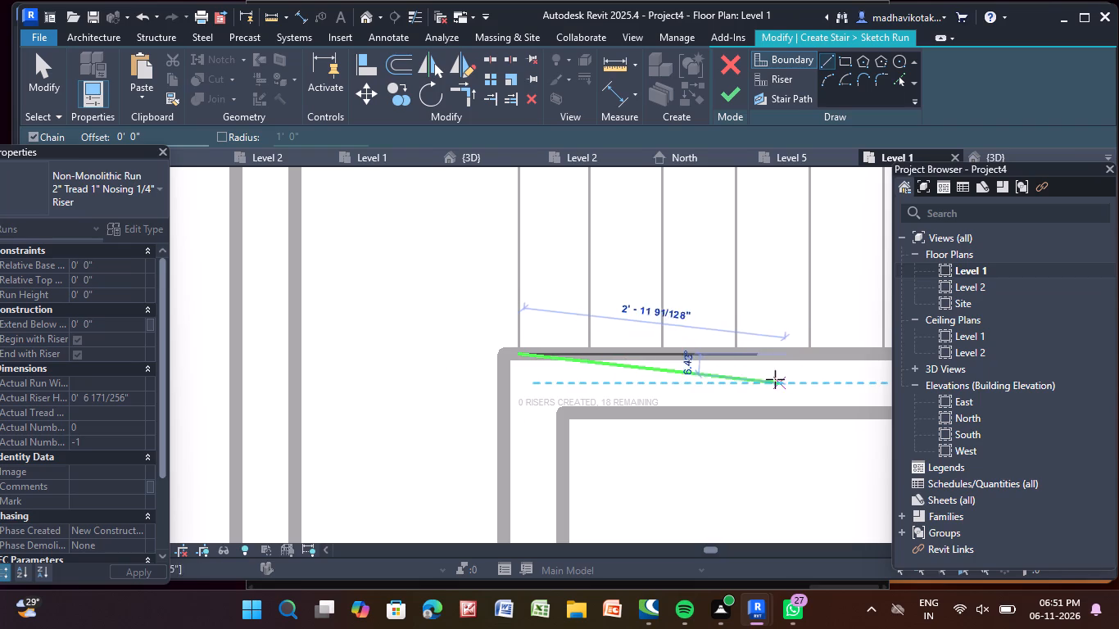
middle_click_drag(768, 382, 254, 411)
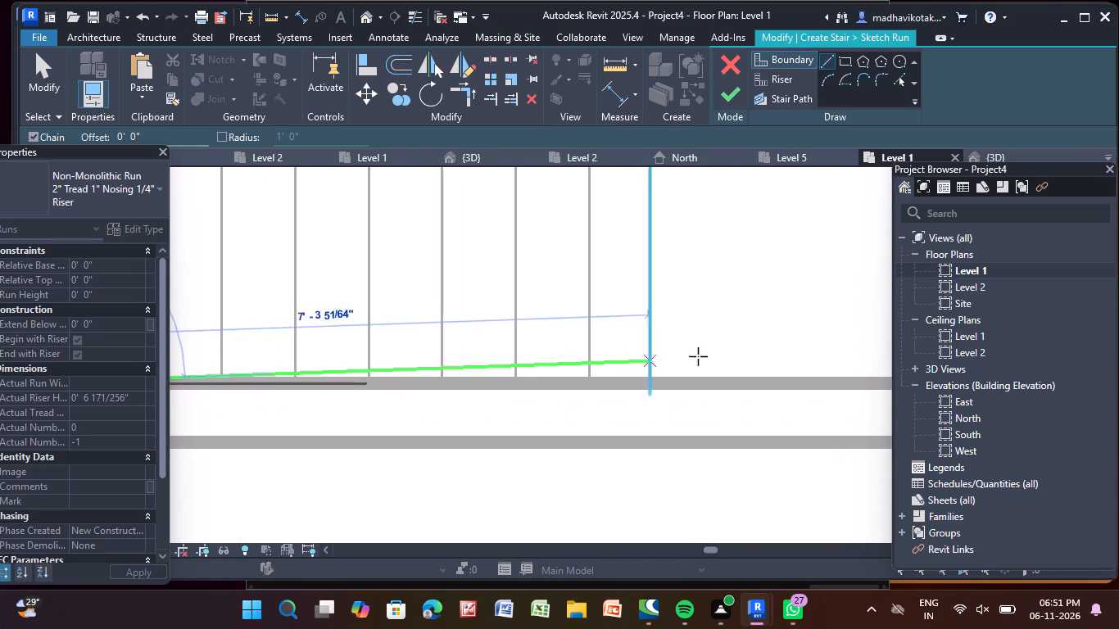
scroll(729, 361, "down", 9)
middle_click_drag(721, 367, 708, 382)
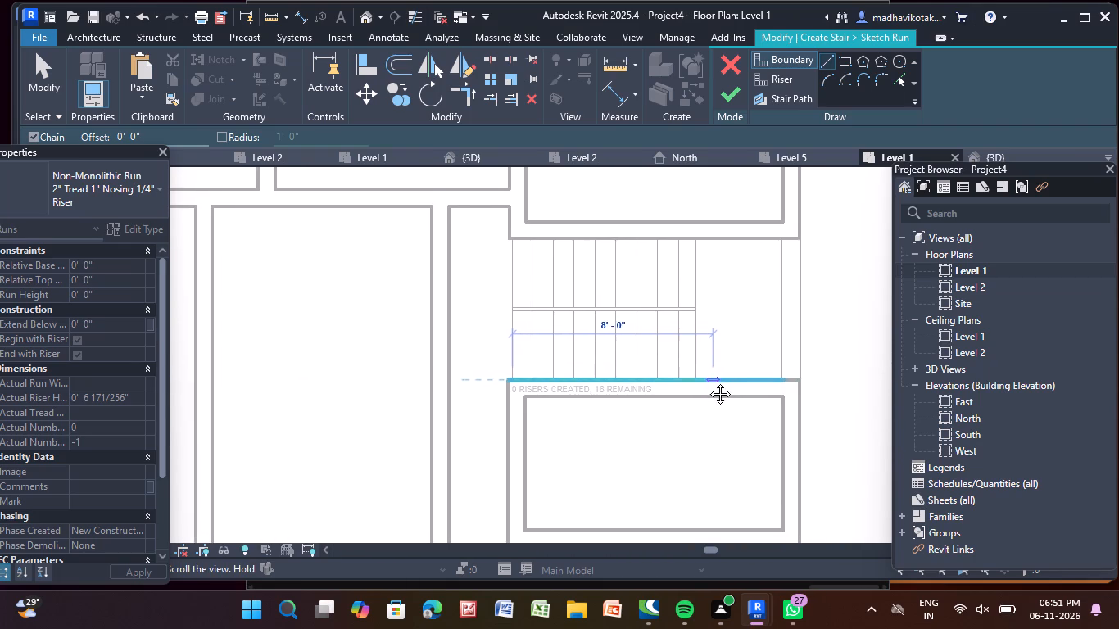
middle_click_drag(708, 382, 634, 428)
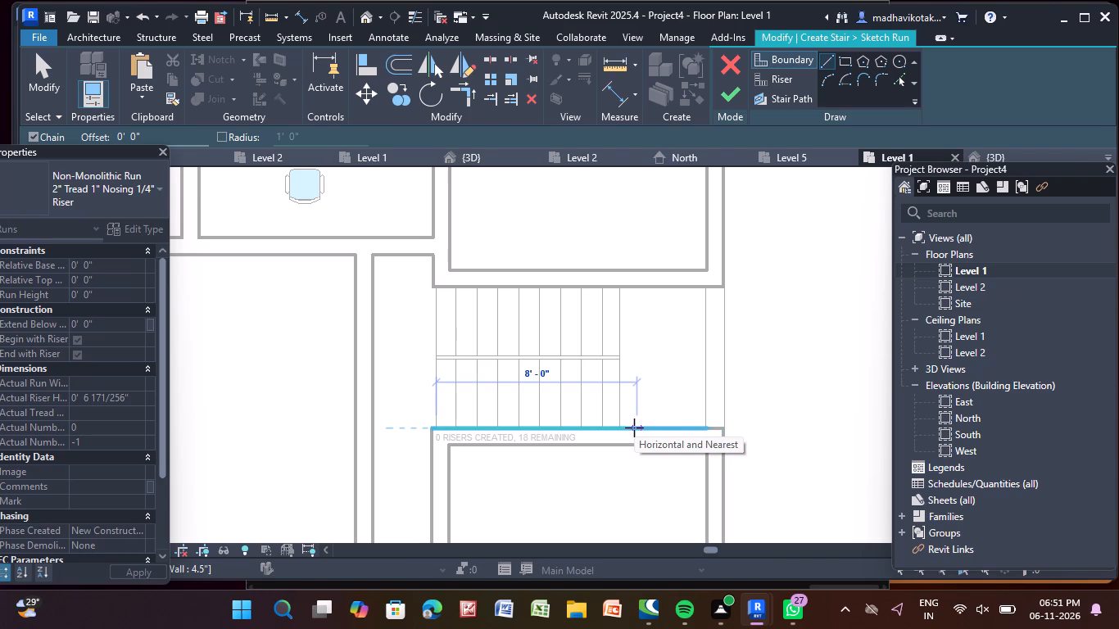
scroll(714, 433, "up", 7)
left_click(695, 423)
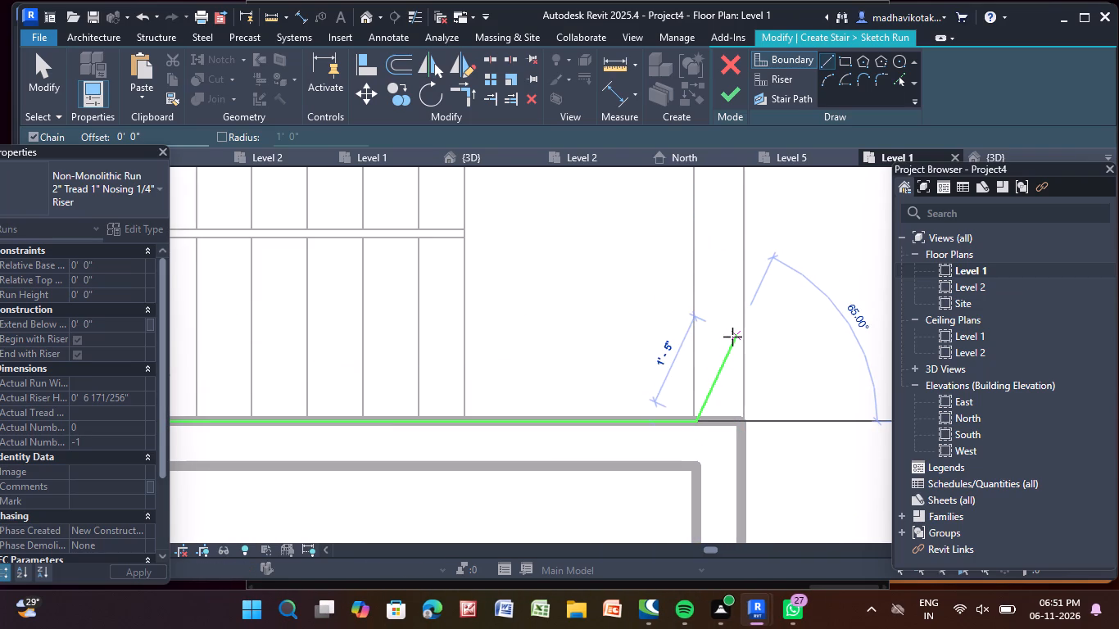
key("Escape")
Draw the run's east boundary line along the landing's outer edge, from the south wall to the north wall.
scroll(698, 420, "up", 12)
left_click(674, 425)
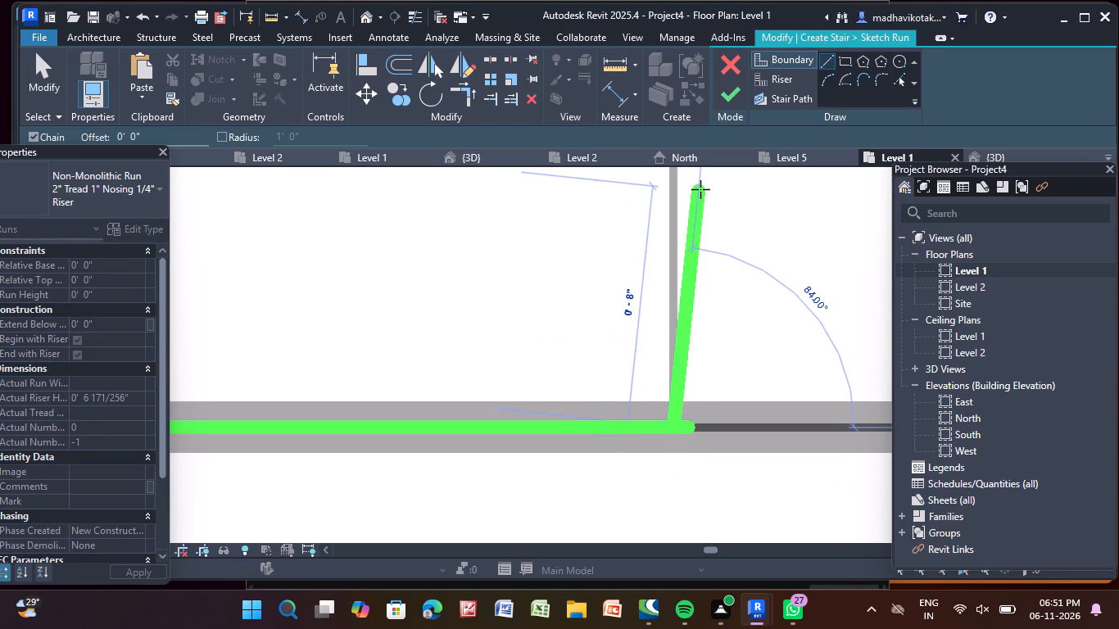
scroll(673, 191, "down", 3)
middle_click_drag(673, 192, 617, 625)
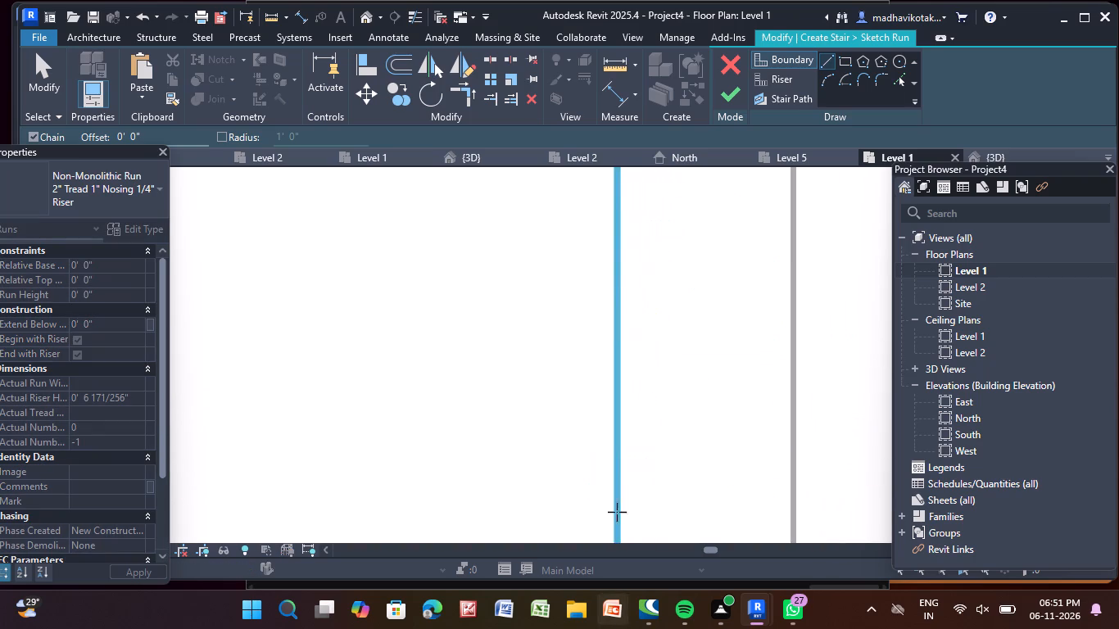
scroll(606, 320, "down", 4)
middle_click_drag(605, 321, 584, 491)
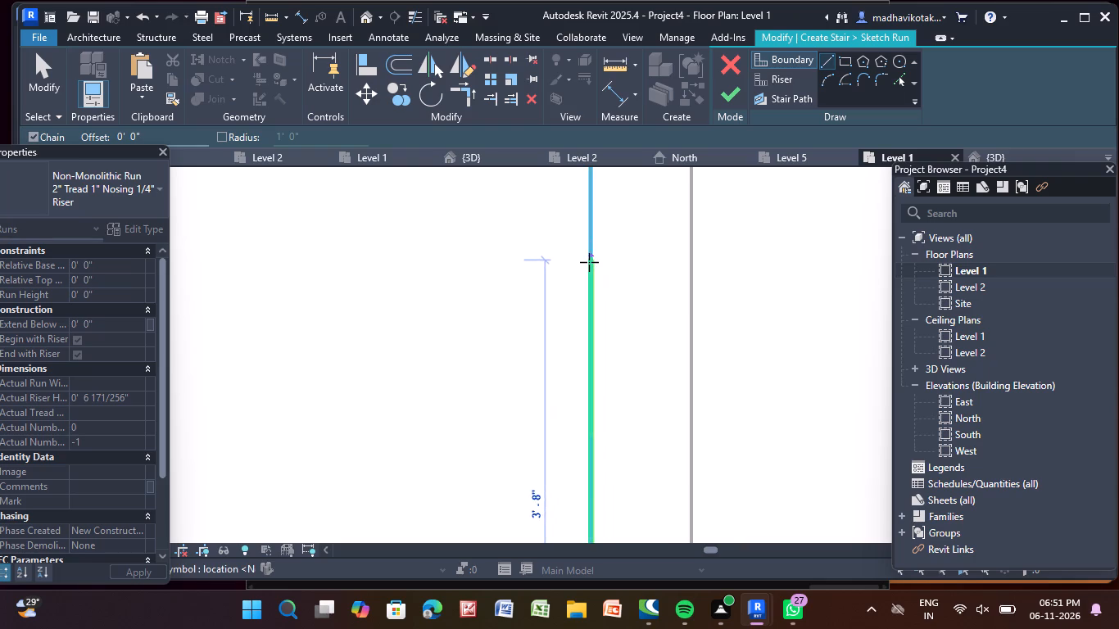
scroll(588, 262, "down", 4)
middle_click_drag(588, 263, 599, 543)
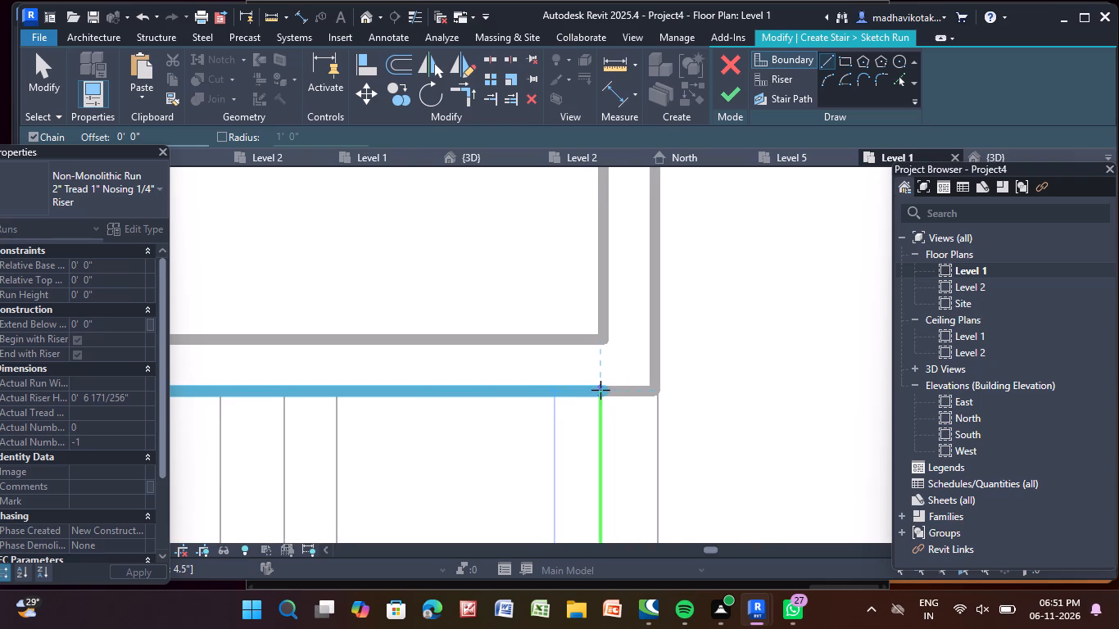
left_click(600, 389)
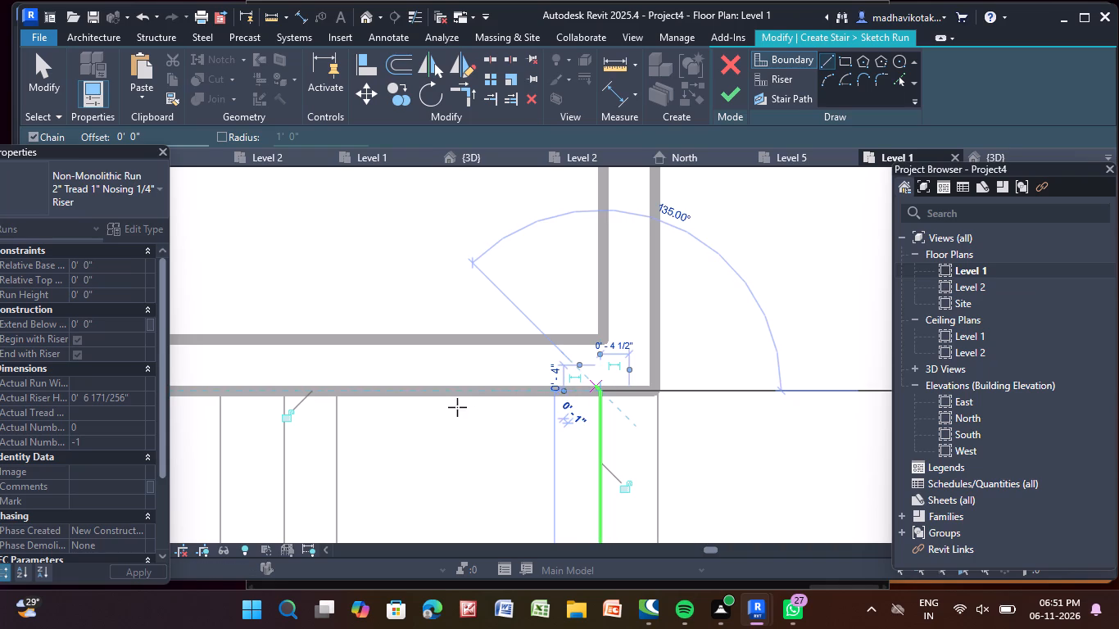
Draw the north boundary about 10'-9" along the wall and continue 2'-9" down the north flight's west end to the divider.
scroll(308, 393, "down", 3)
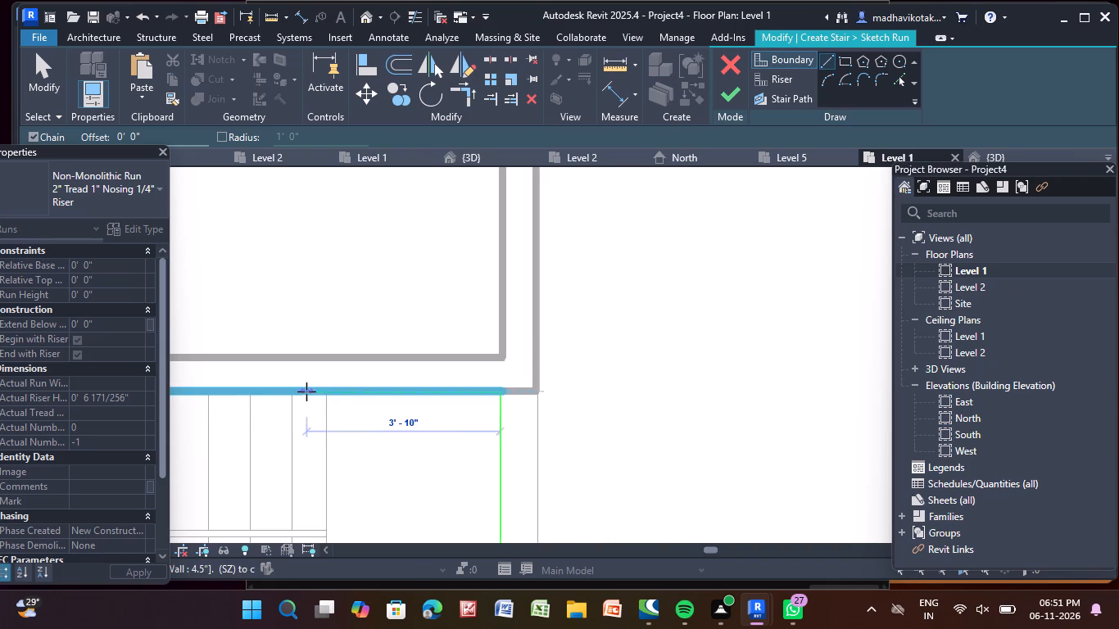
middle_click_drag(306, 391, 673, 392)
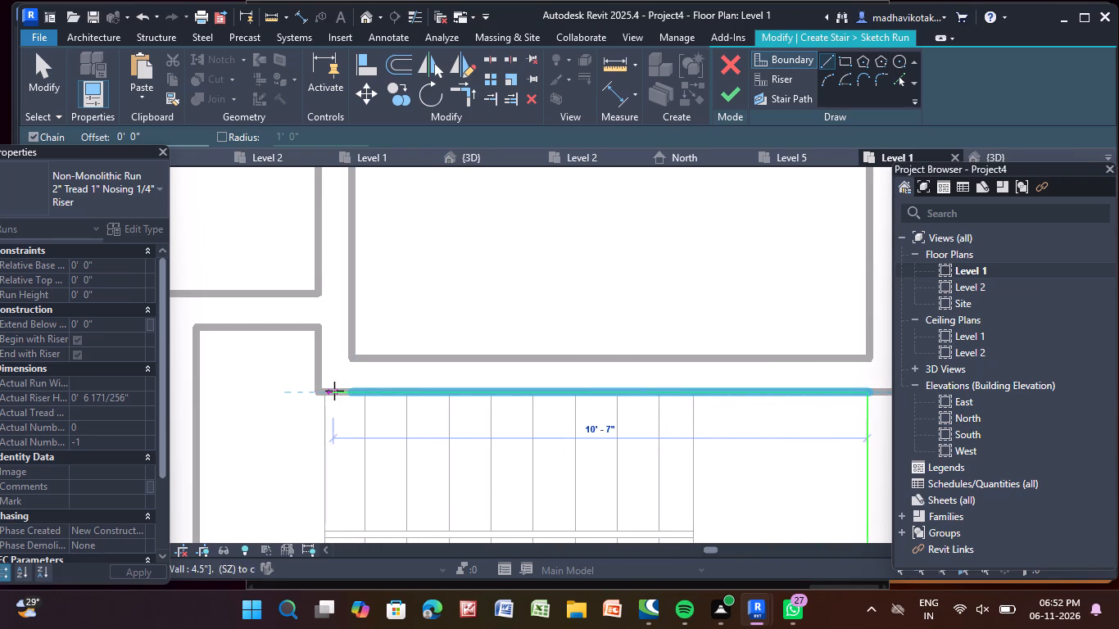
scroll(319, 392, "up", 8)
left_click(334, 389)
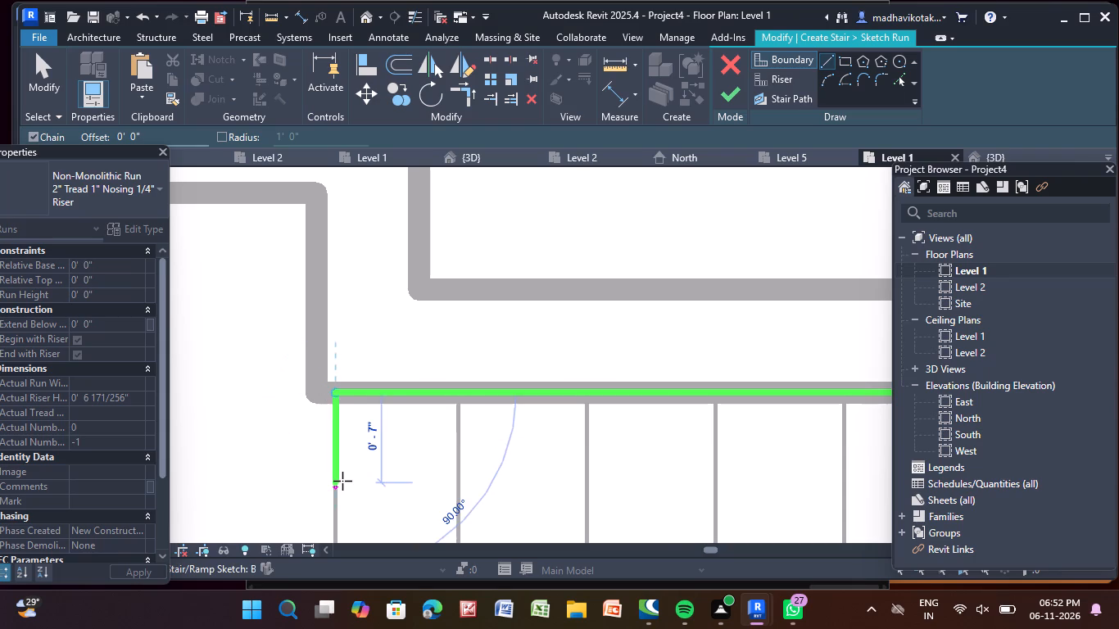
scroll(342, 477, "down", 3)
middle_click_drag(341, 472, 342, 72)
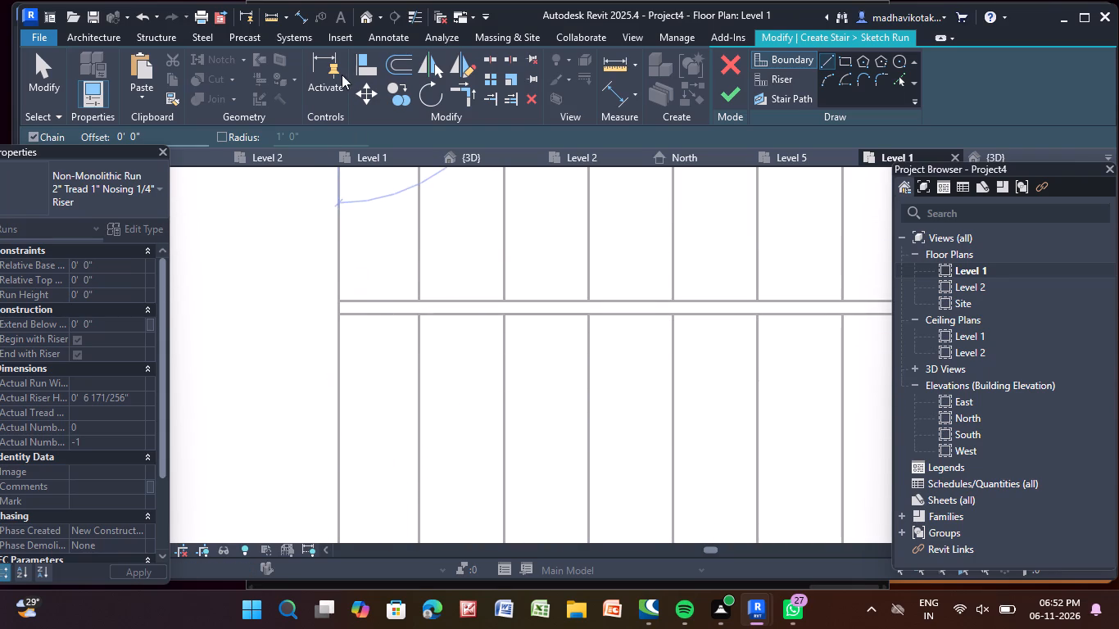
left_click(337, 297)
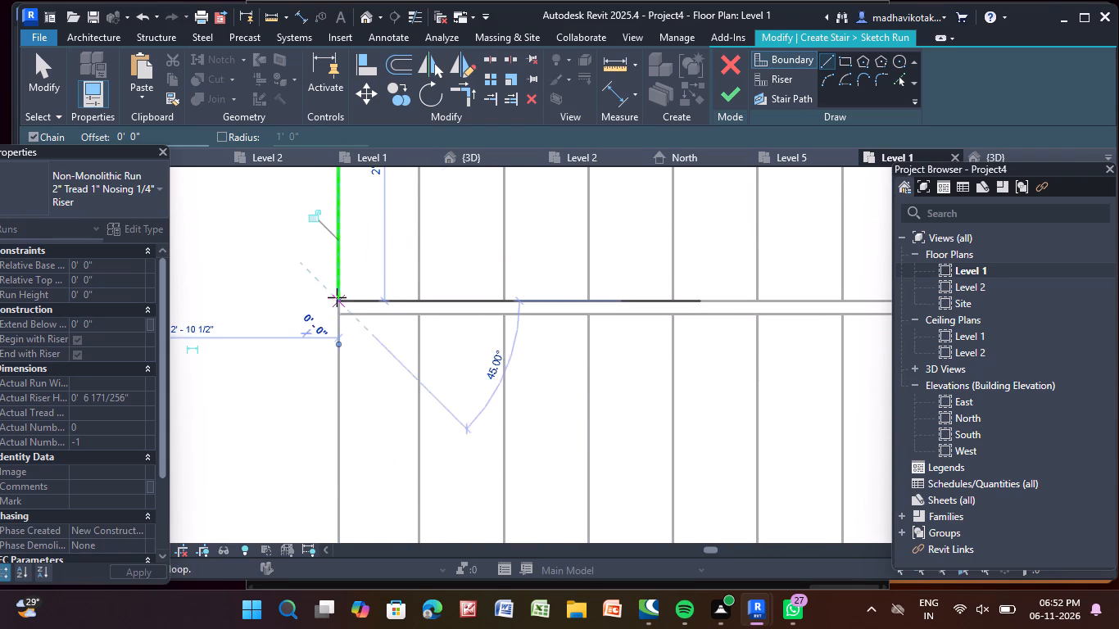
Draw the boundary around the 1 1/2" wide divider between the flights and close it 2'-9" down the south flight's west end.
scroll(729, 296, "down", 5)
middle_click_drag(729, 296, 728, 296)
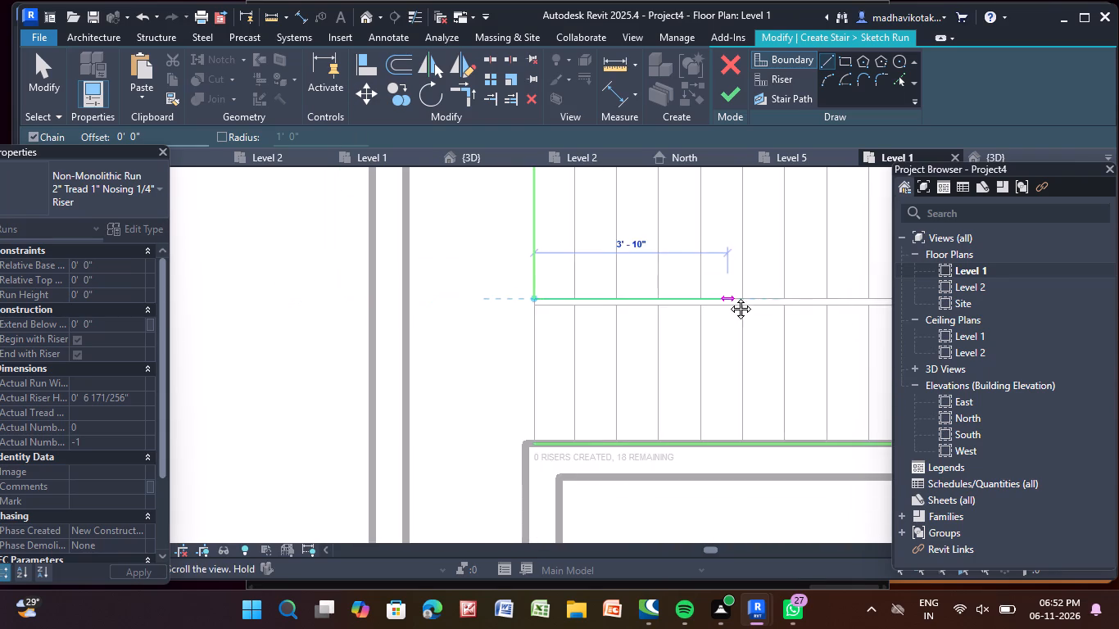
middle_click_drag(728, 296, 314, 302)
scroll(477, 302, "up", 4)
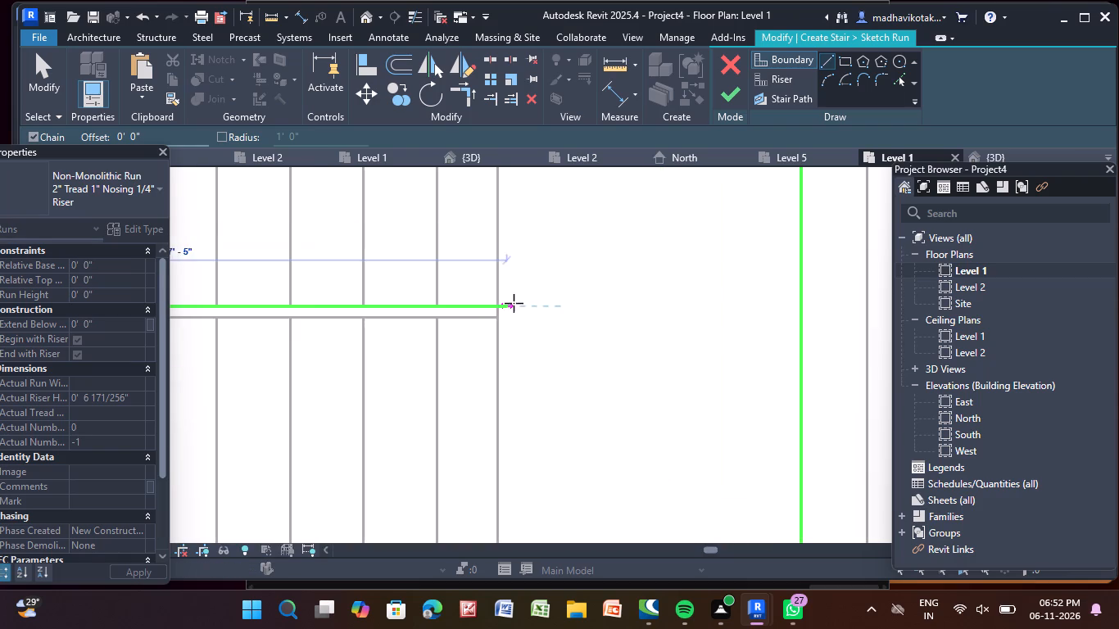
scroll(514, 303, "up", 2)
left_click(492, 305)
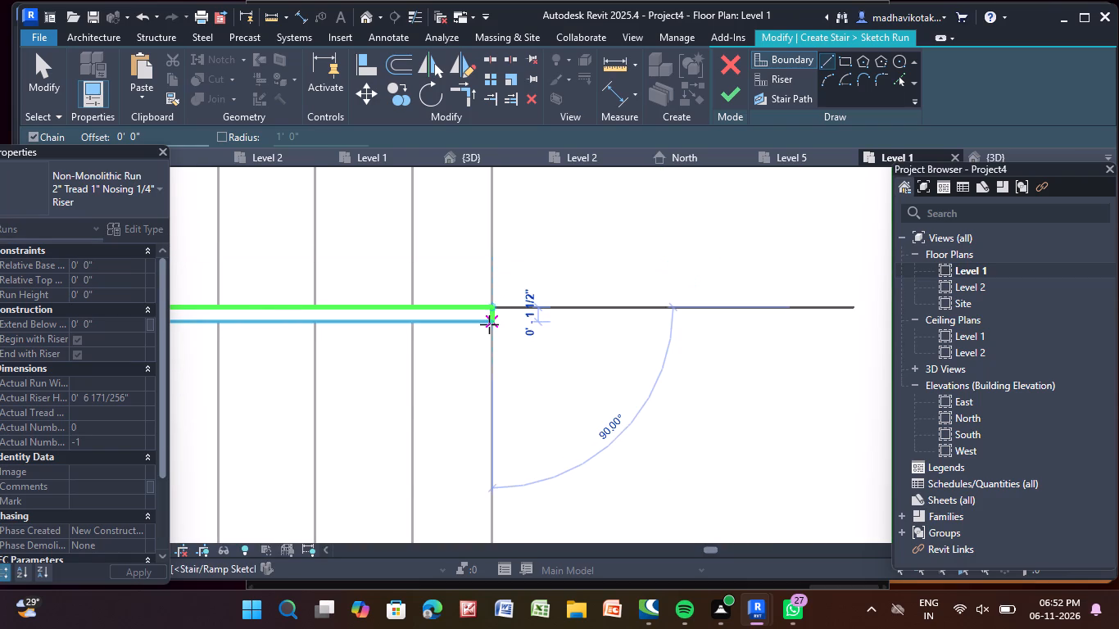
left_click(489, 324)
scroll(335, 339, "down", 4)
middle_click_drag(356, 340, 807, 346)
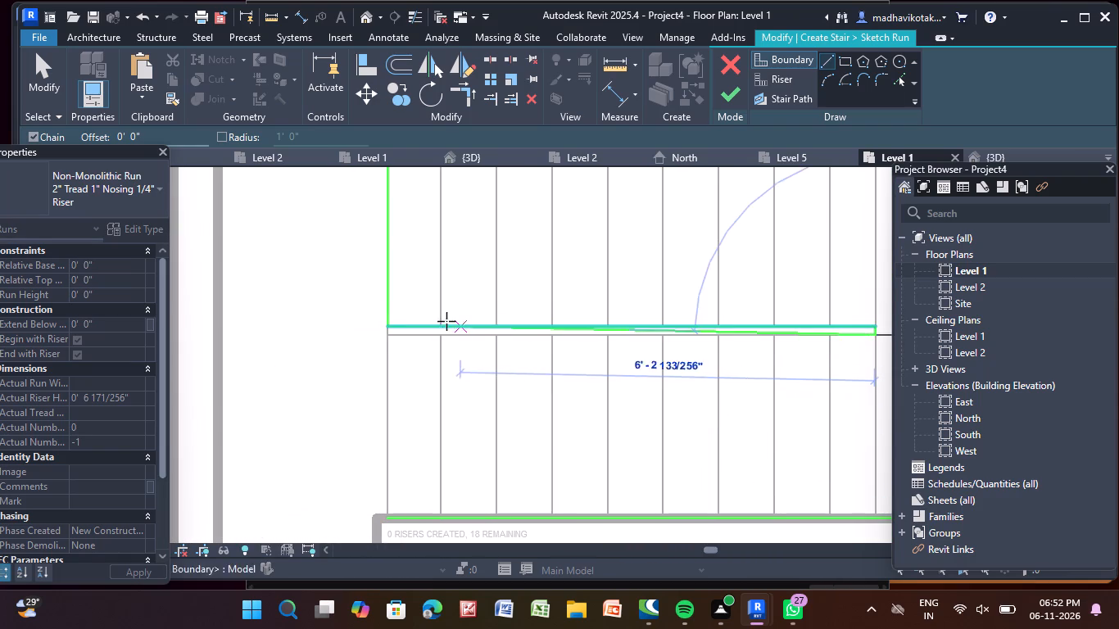
left_click(389, 336)
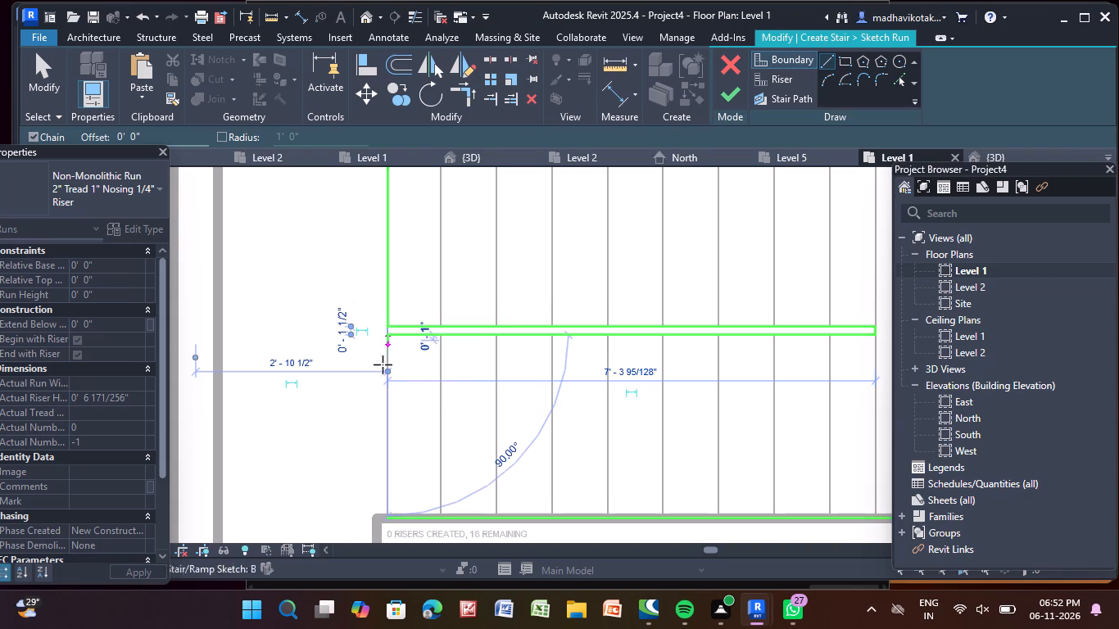
left_click(389, 518)
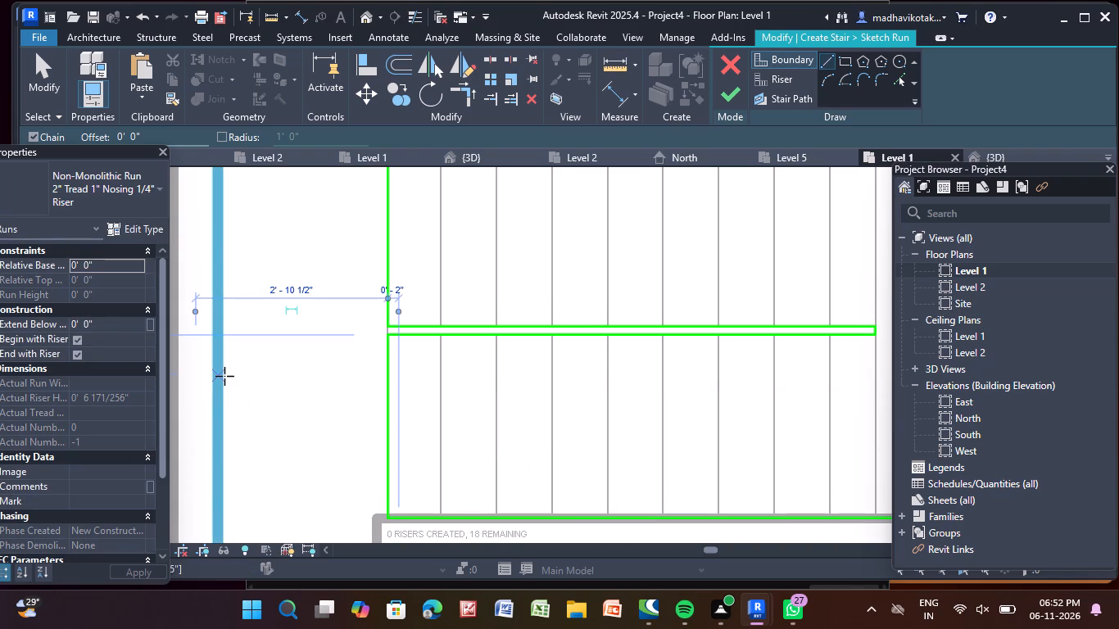
key("Escape")
key("Escape")
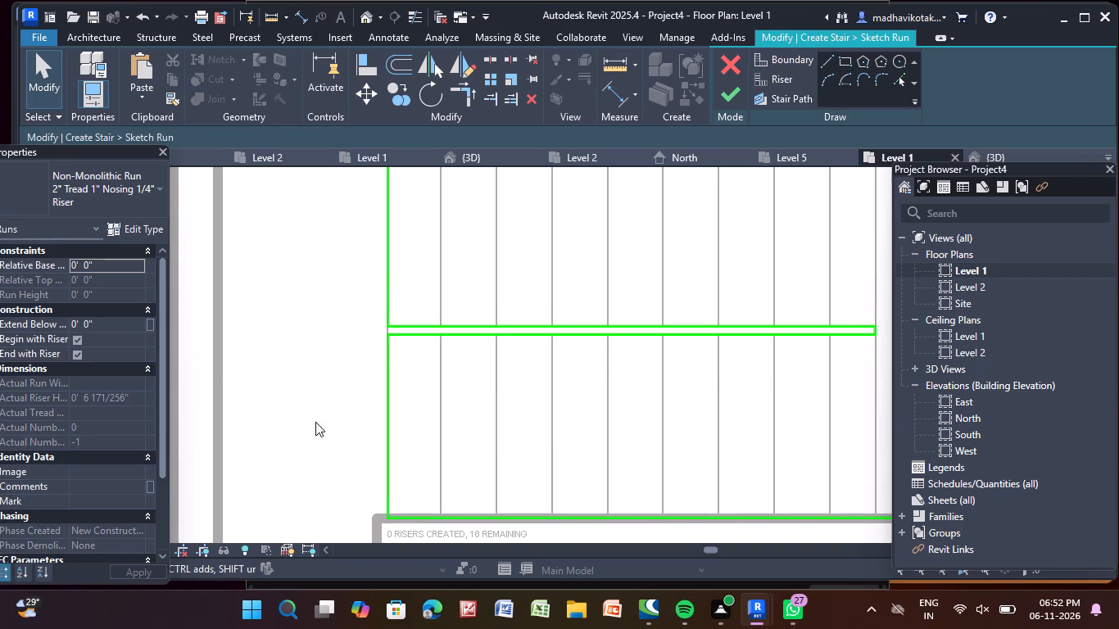
Examine the boundary sketch along the south flight and at the landing's southeast corner.
scroll(316, 422, "down", 4)
middle_click_drag(521, 432, 434, 440)
scroll(514, 482, "up", 4)
scroll(619, 507, "up", 3)
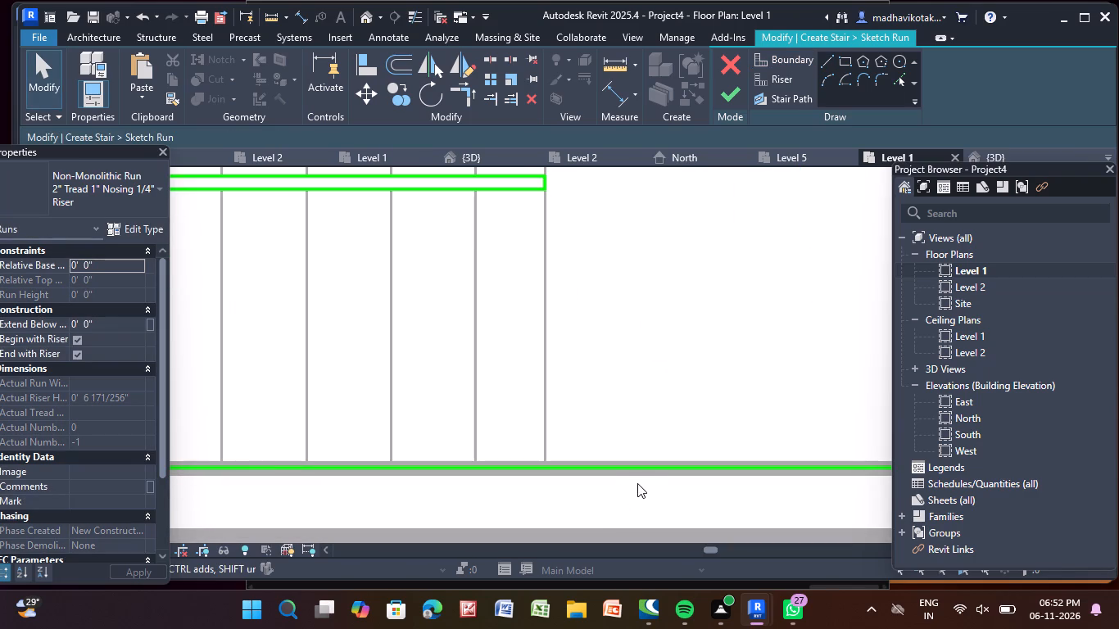
scroll(628, 479, "down", 3)
middle_click_drag(618, 477, 308, 478)
scroll(454, 503, "up", 2)
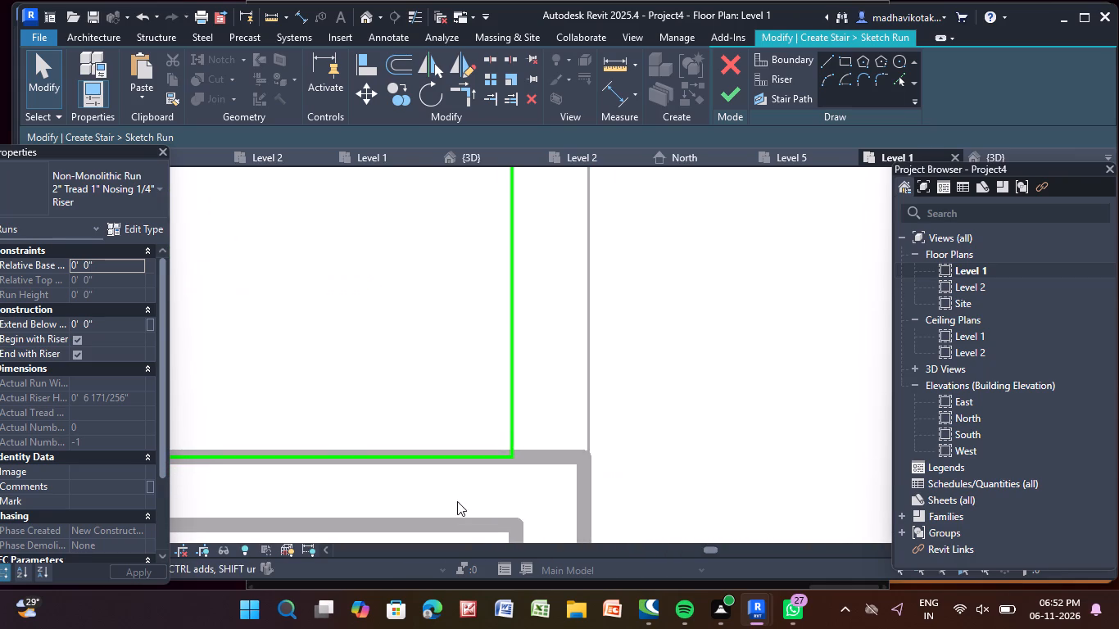
scroll(457, 501, "up", 9)
scroll(508, 423, "down", 3)
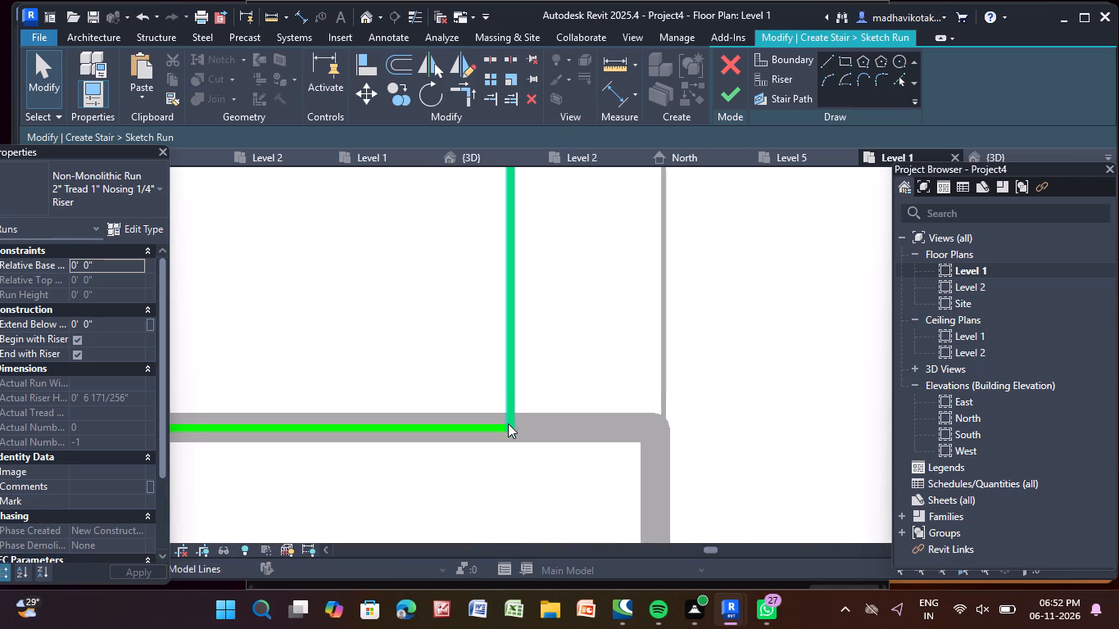
scroll(508, 423, "down", 3)
scroll(332, 179, "down", 1)
scroll(309, 259, "down", 6)
scroll(310, 256, "up", 1)
scroll(310, 256, "down", 8)
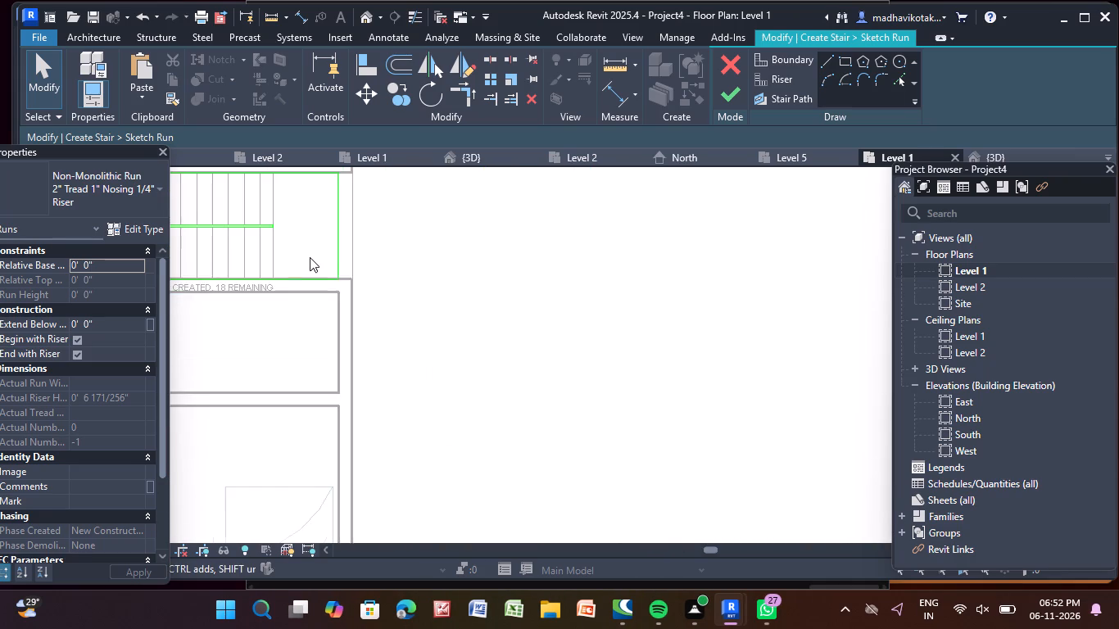
Delete the 2'-9" boundary line across the north flight's west end.
middle_click_drag(310, 257, 551, 448)
scroll(413, 405, "up", 6)
left_click(369, 391)
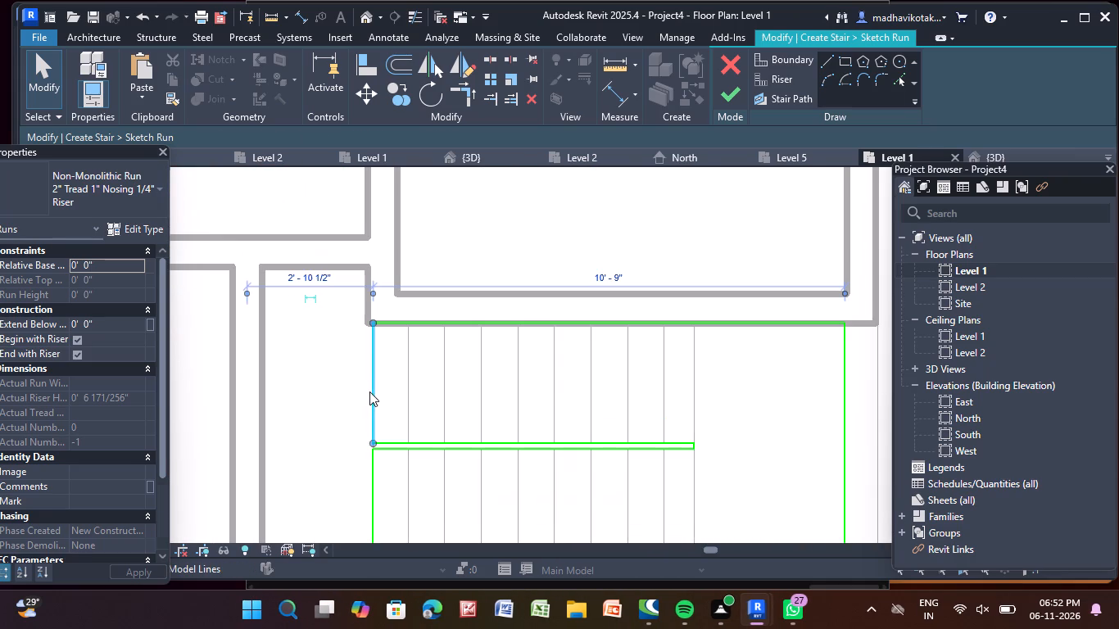
key("Delete")
middle_click(326, 365)
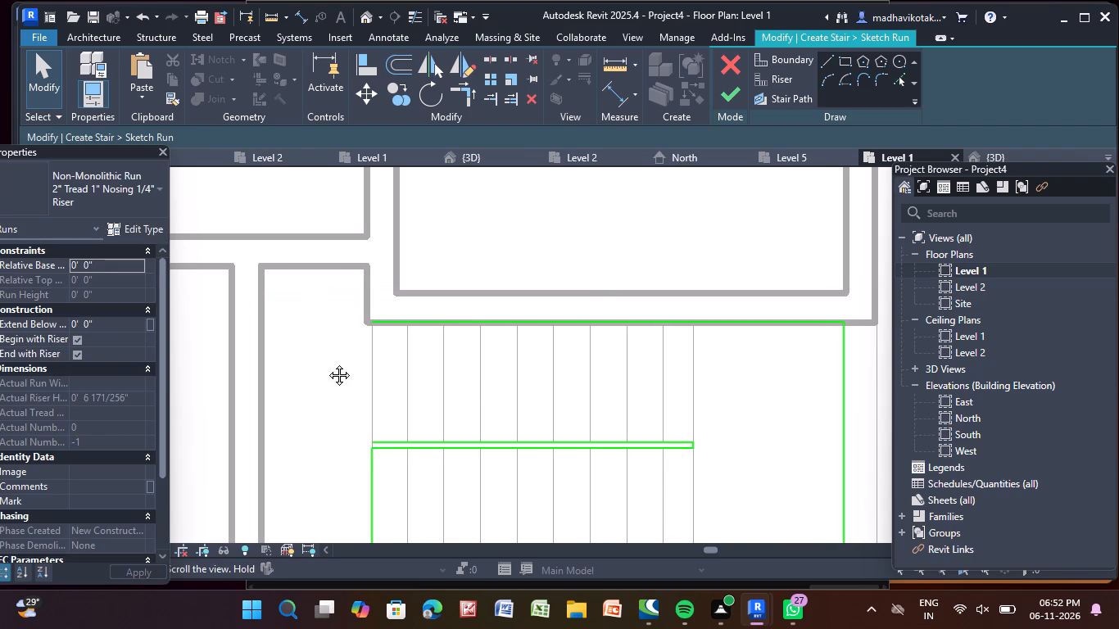
Delete the 2'-9" boundary line across the south flight's west end.
middle_click_drag(424, 437, 419, 370)
left_click(373, 418)
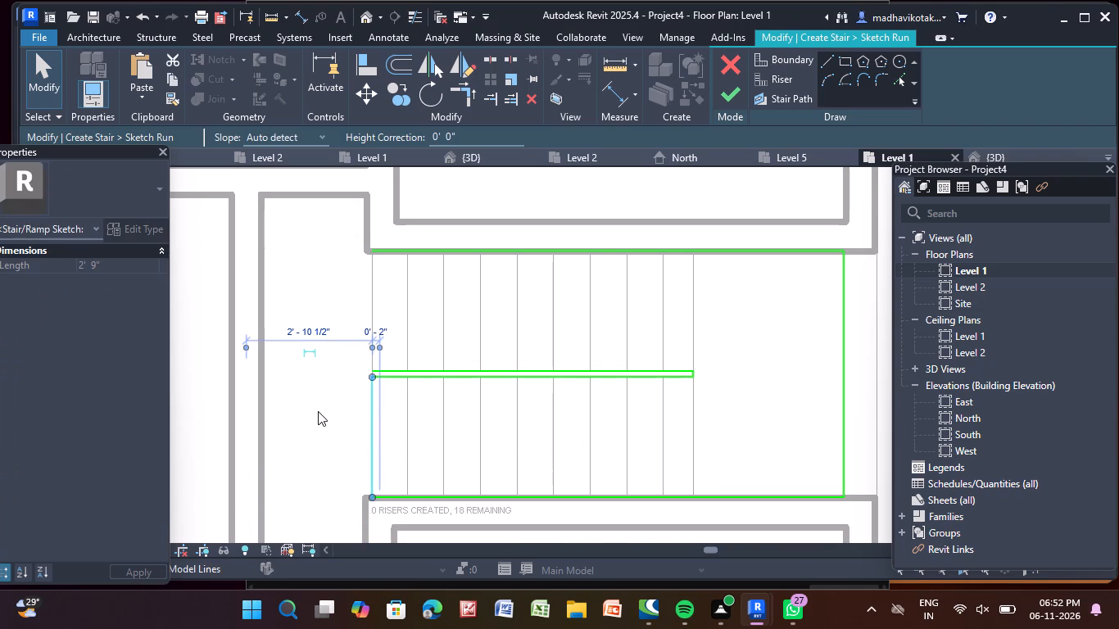
key("Delete")
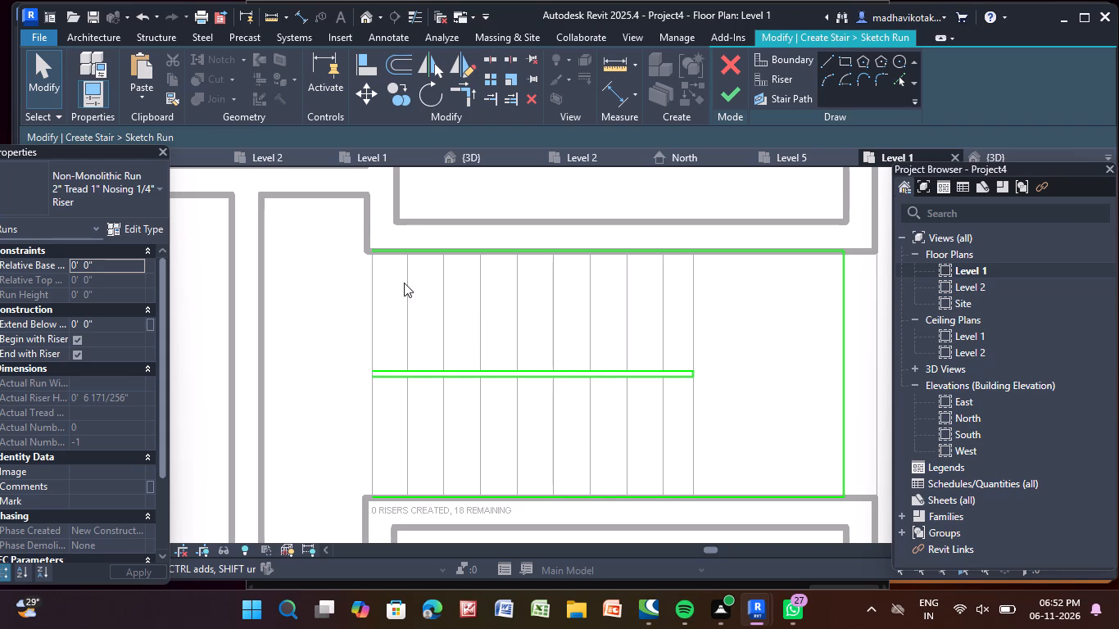
Draw the first riser line across the north flight's west end, from the divider up to the north boundary.
left_click(770, 77)
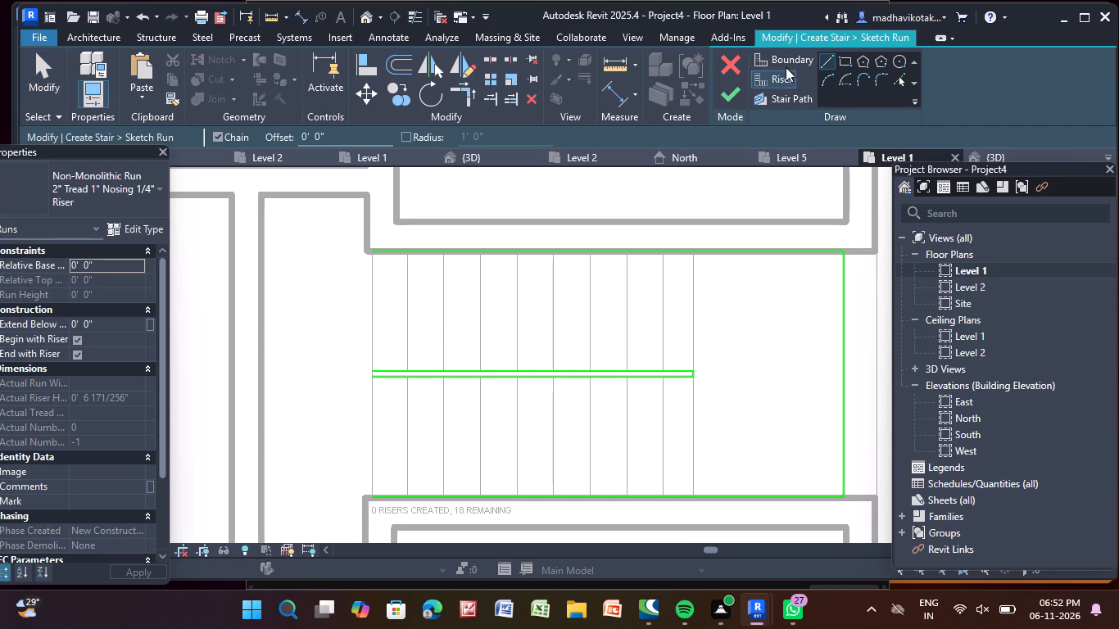
left_click(776, 75)
left_click(824, 61)
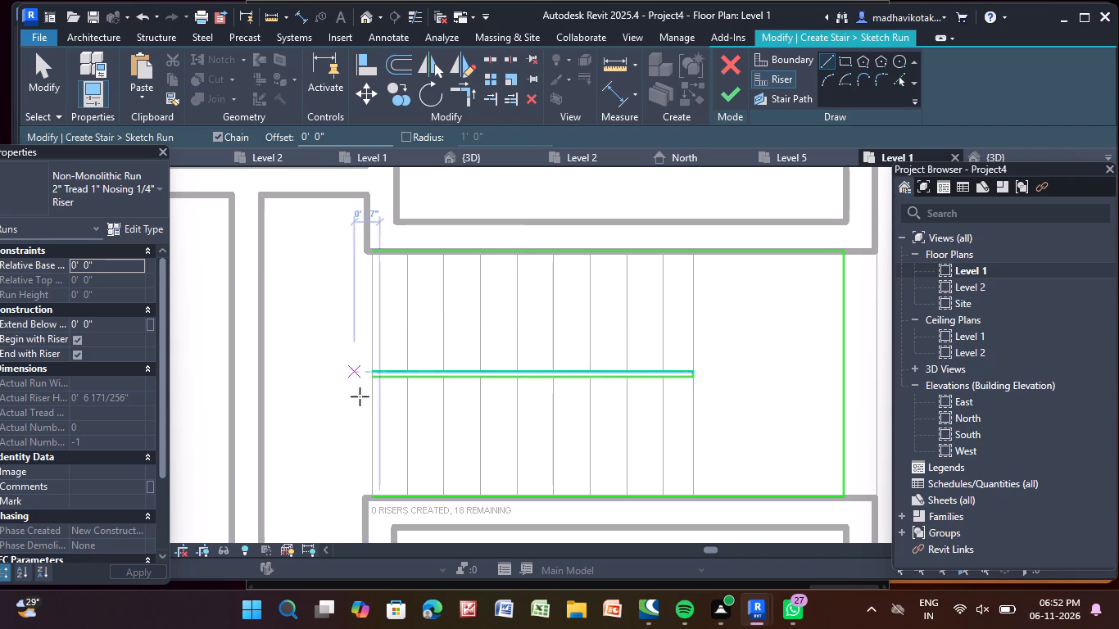
scroll(360, 373, "up", 4)
scroll(358, 277, "up", 2)
middle_click_drag(358, 304, 315, 445)
middle_click_drag(319, 459, 315, 450)
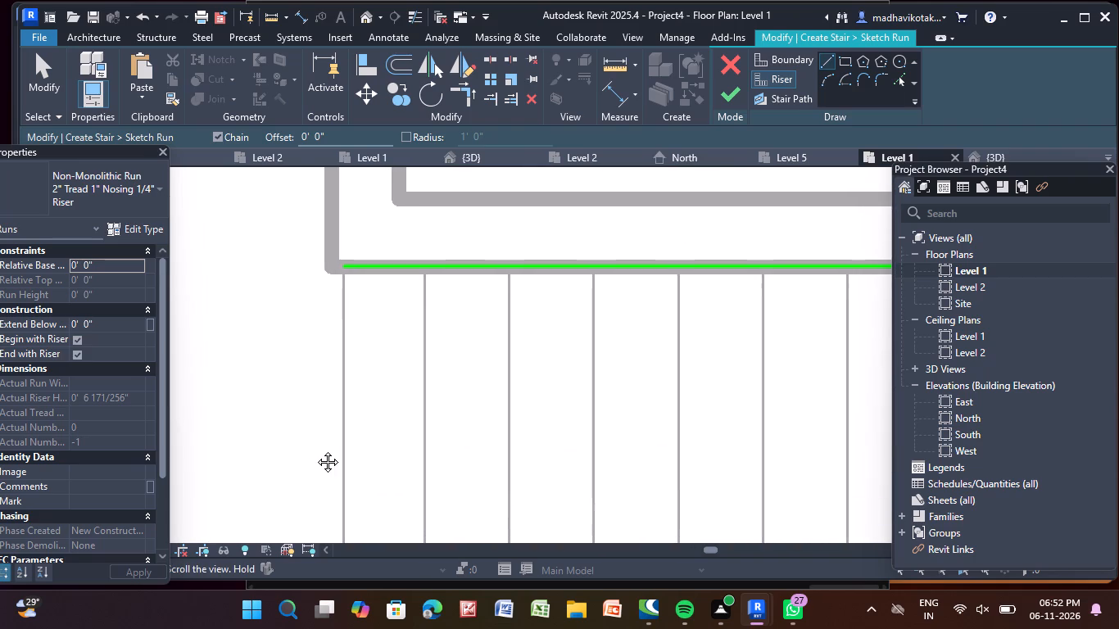
middle_click_drag(315, 450, 292, 359)
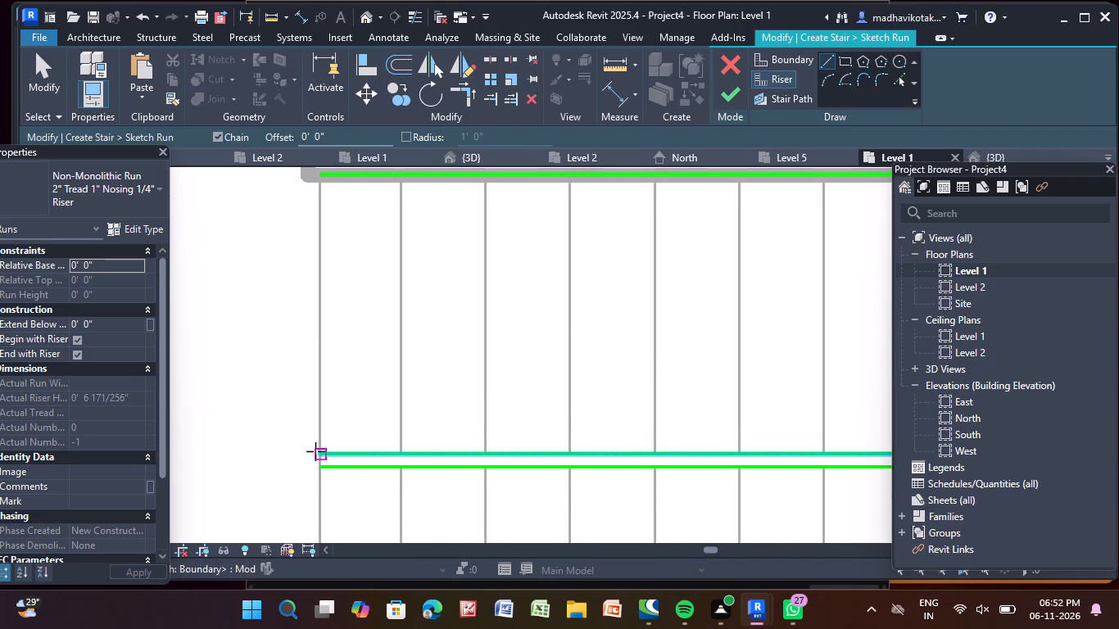
left_click(321, 452)
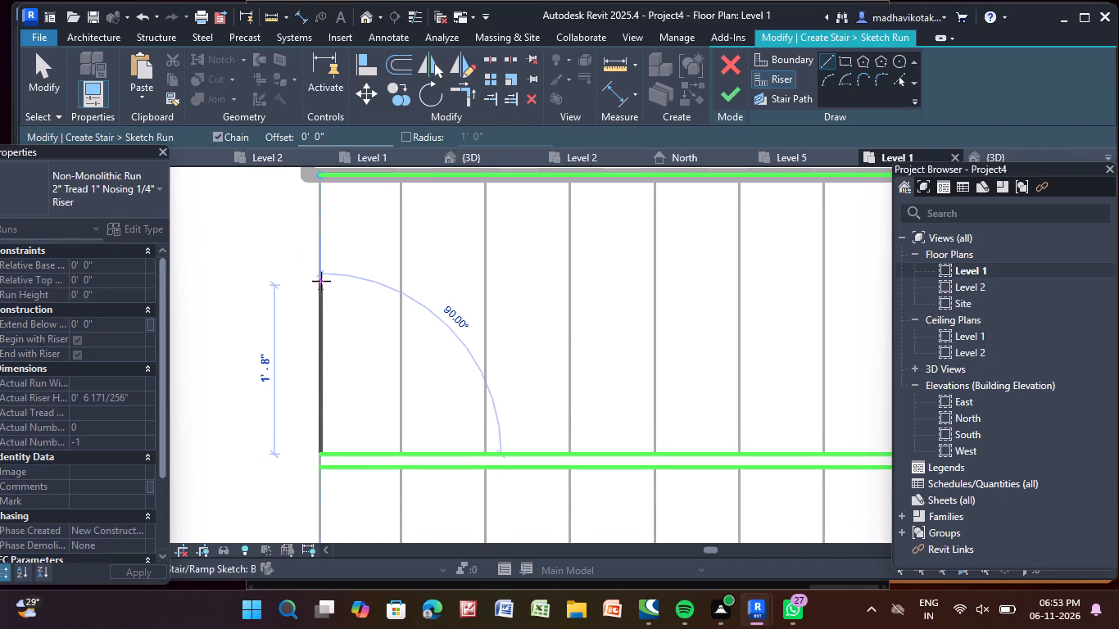
middle_click_drag(320, 284, 317, 424)
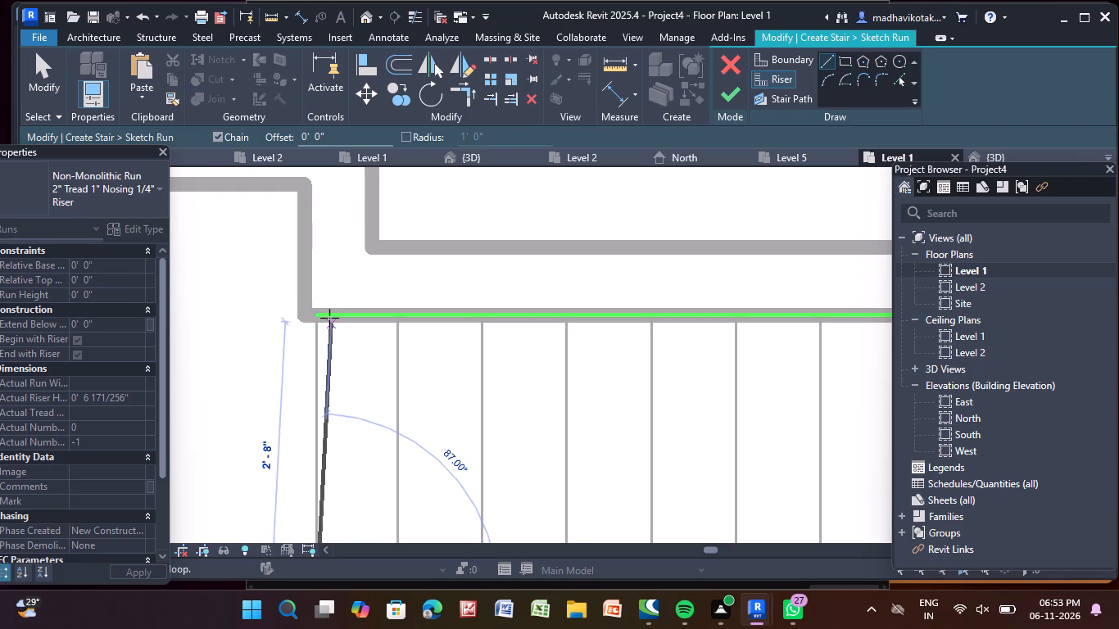
left_click(316, 315)
Draw the north flight's second and third risers, each 2'-9" long, over the linked plan's tread lines from divider to north boundary.
scroll(338, 362, "down", 1)
middle_click_drag(334, 355, 328, 342)
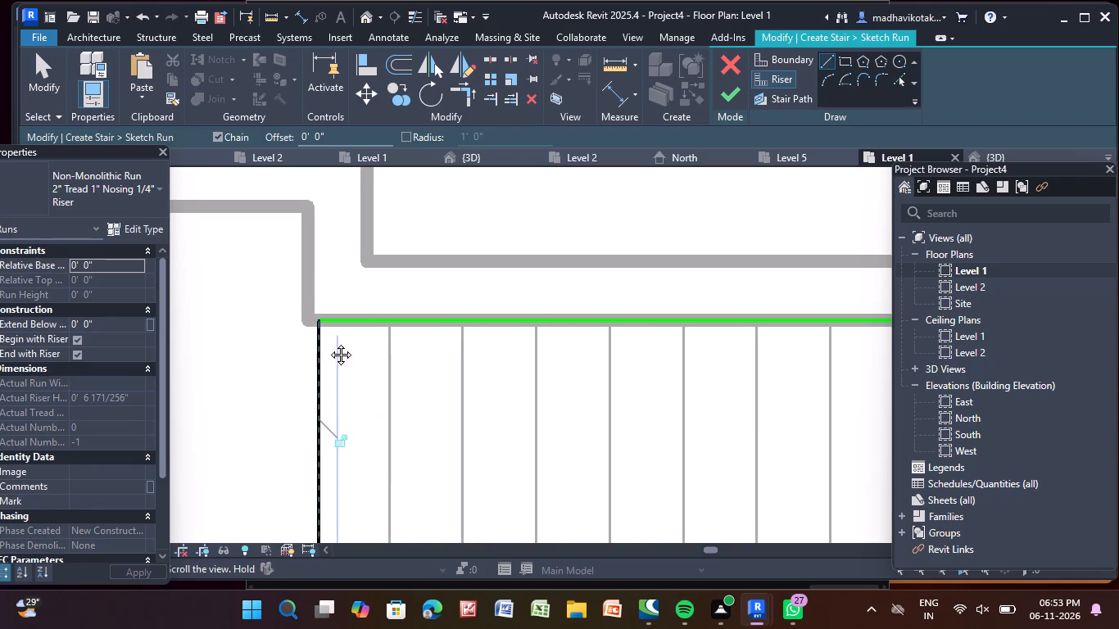
middle_click_drag(328, 342, 289, 256)
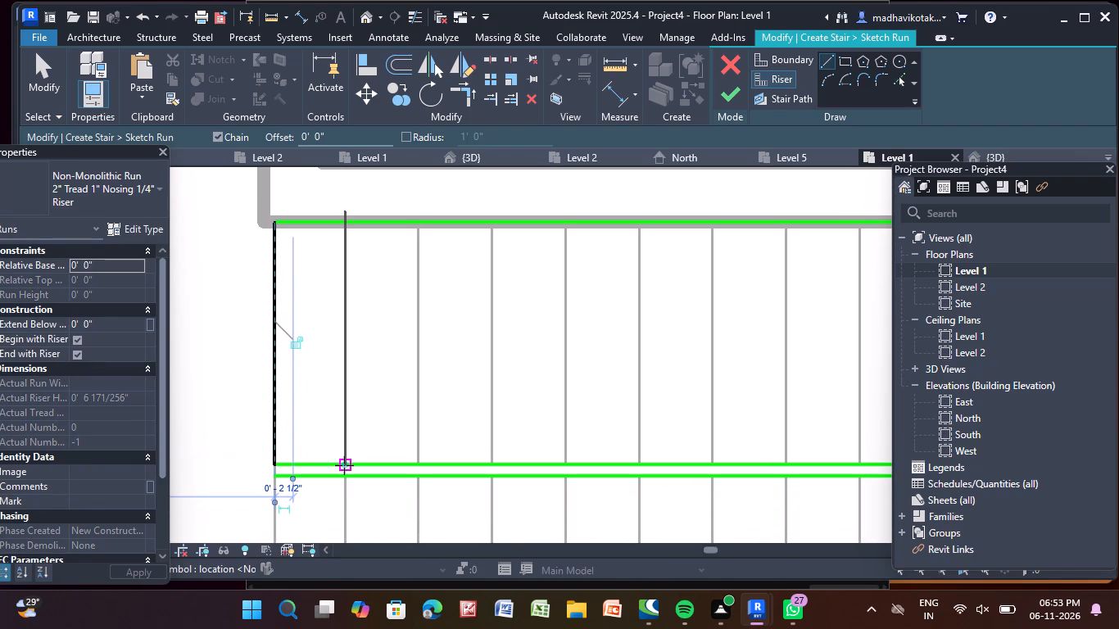
left_click(344, 465)
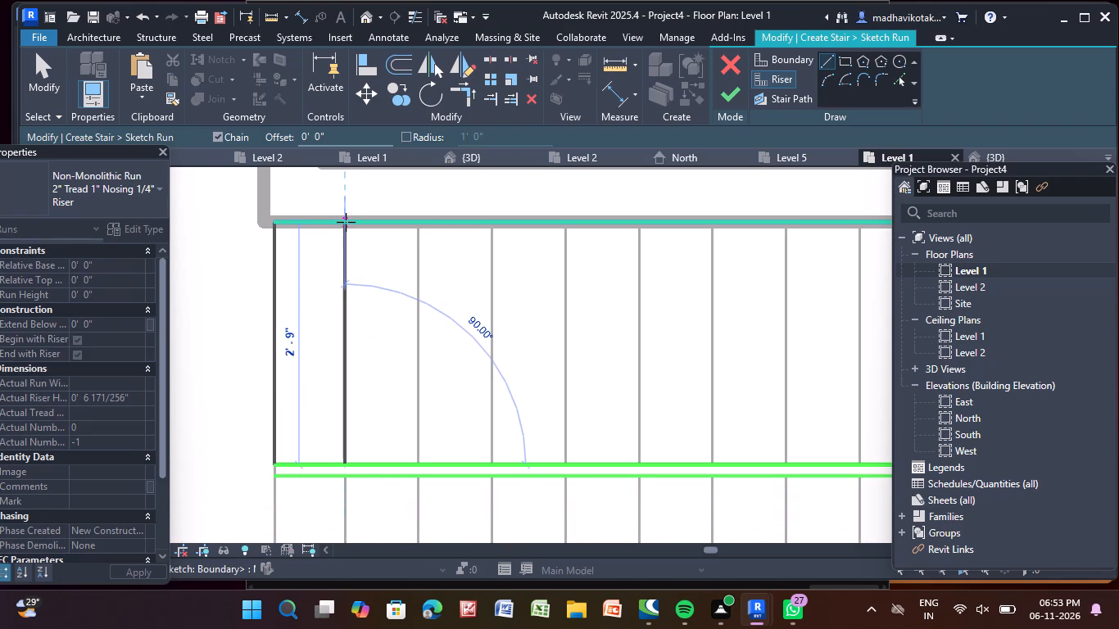
left_click(346, 222)
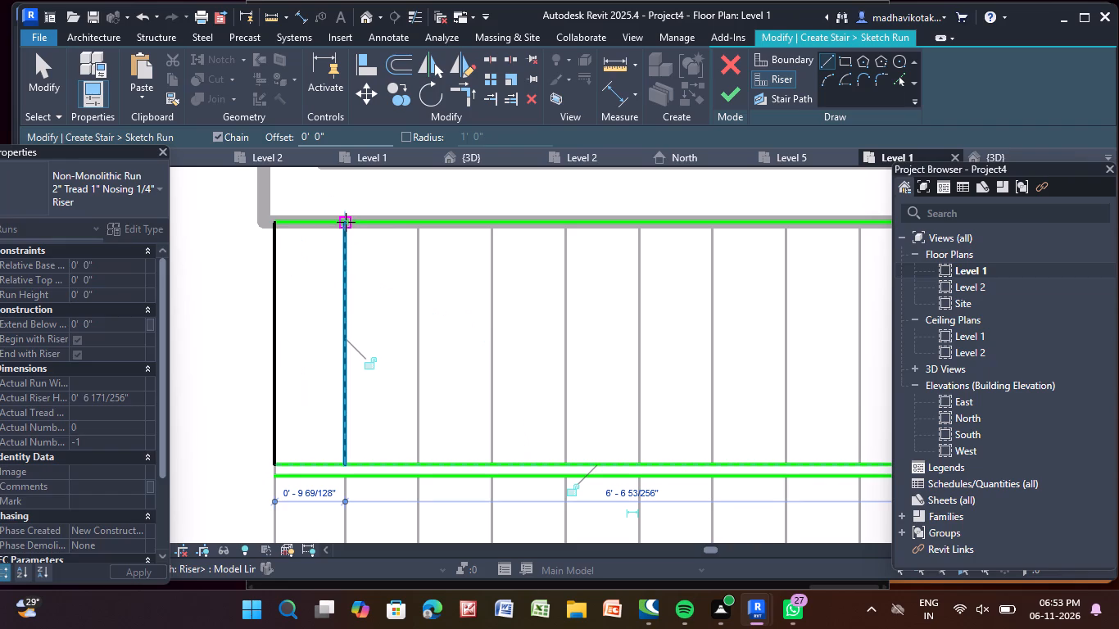
left_click(419, 464)
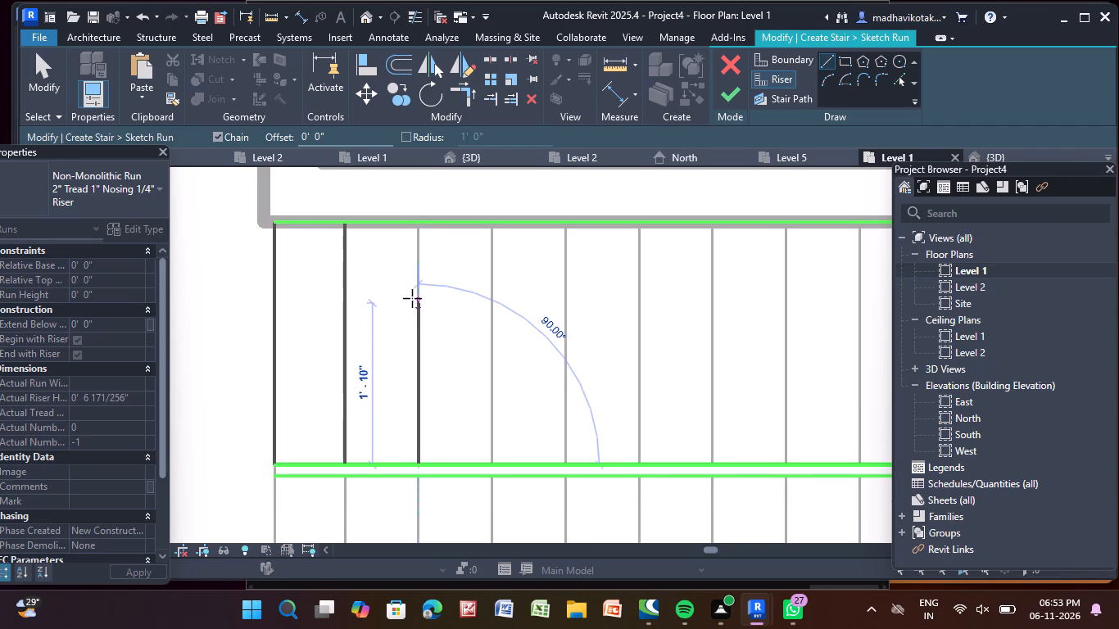
left_click(417, 220)
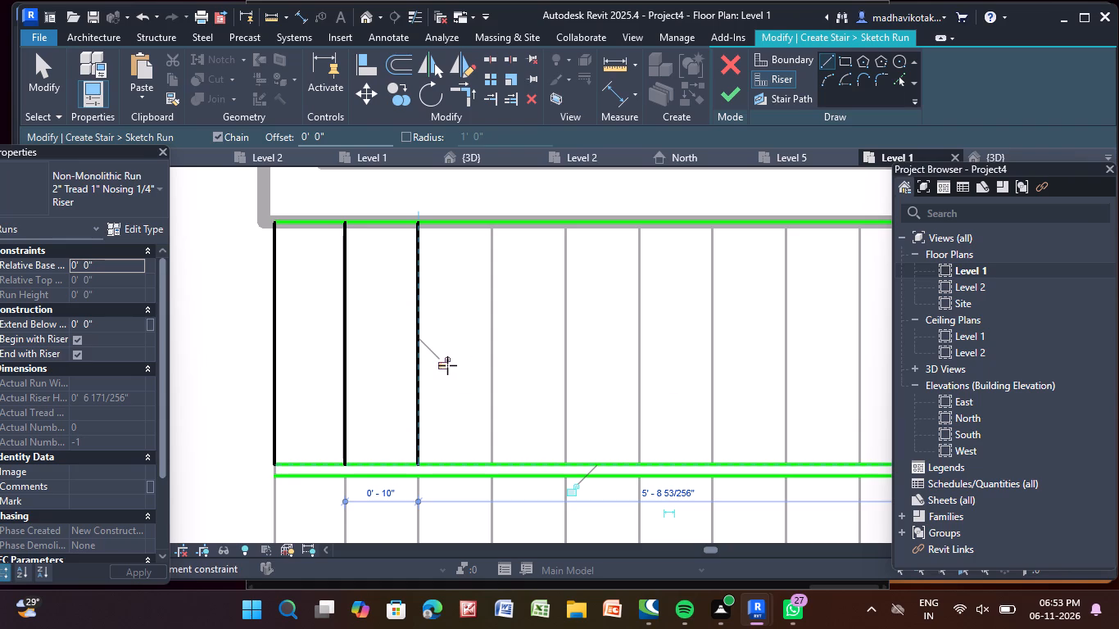
Draw the north flight's fourth riser 10" east of the third, from the divider to the north boundary.
scroll(490, 469, "up", 4)
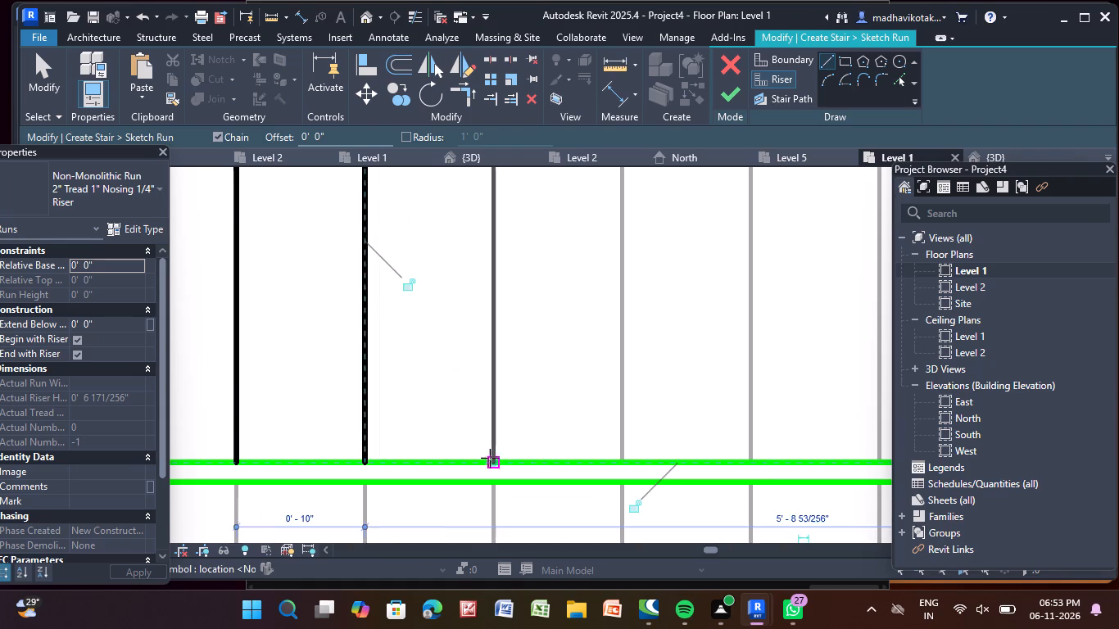
scroll(492, 450, "up", 3)
left_click(492, 468)
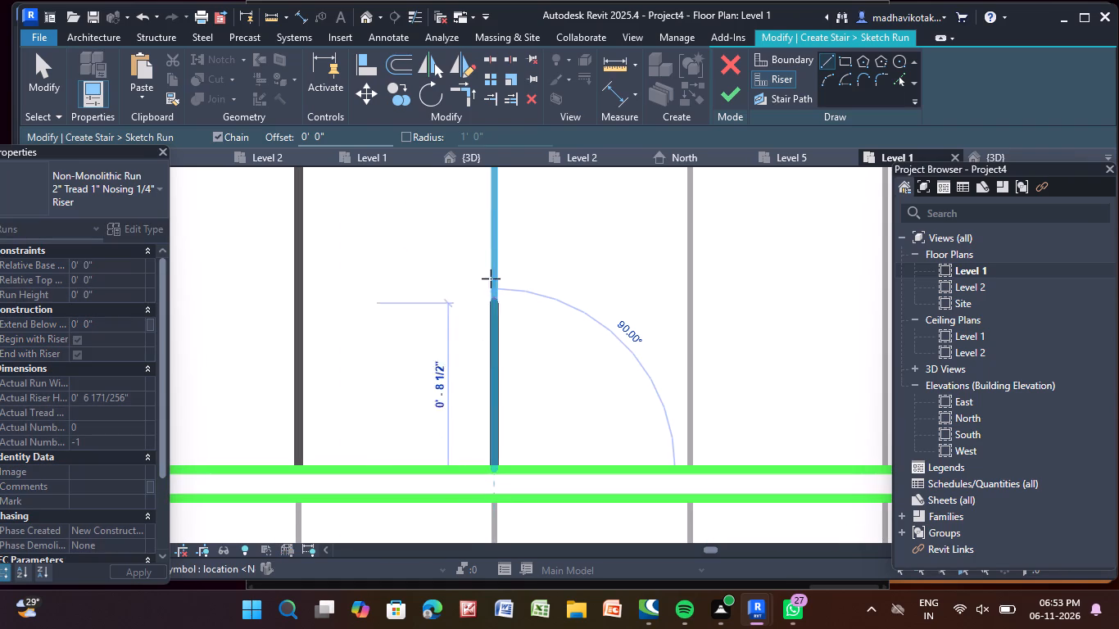
middle_click_drag(489, 278, 489, 491)
middle_click_drag(485, 220, 487, 347)
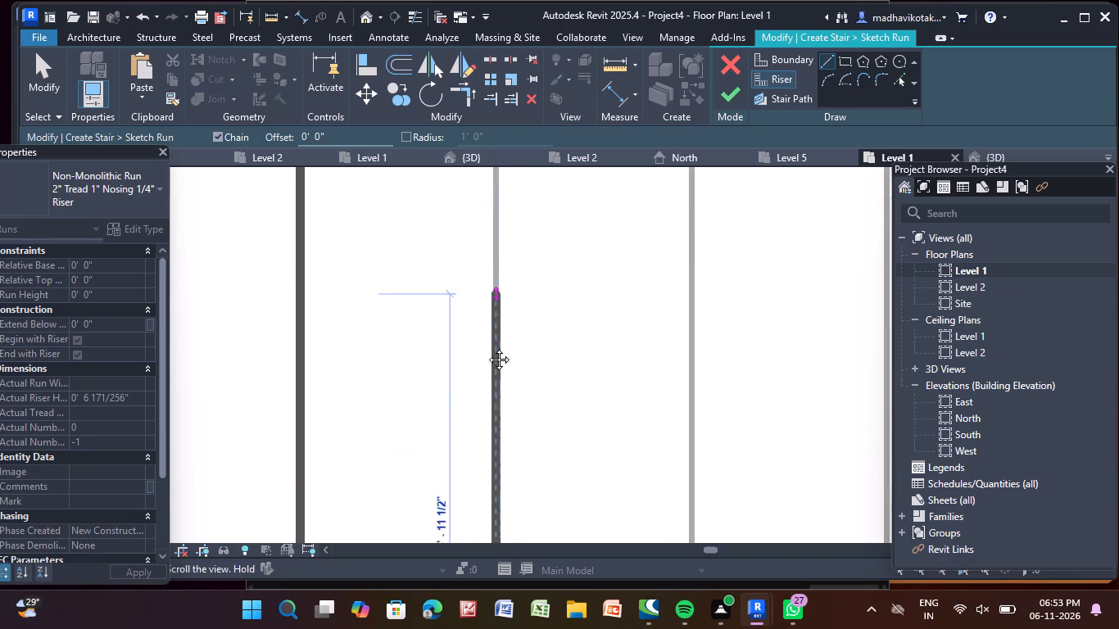
middle_click_drag(487, 347, 482, 439)
left_click(491, 257)
Draw the north flight's fifth riser 10" east of the fourth, from the divider to the north boundary.
scroll(522, 325, "down", 3)
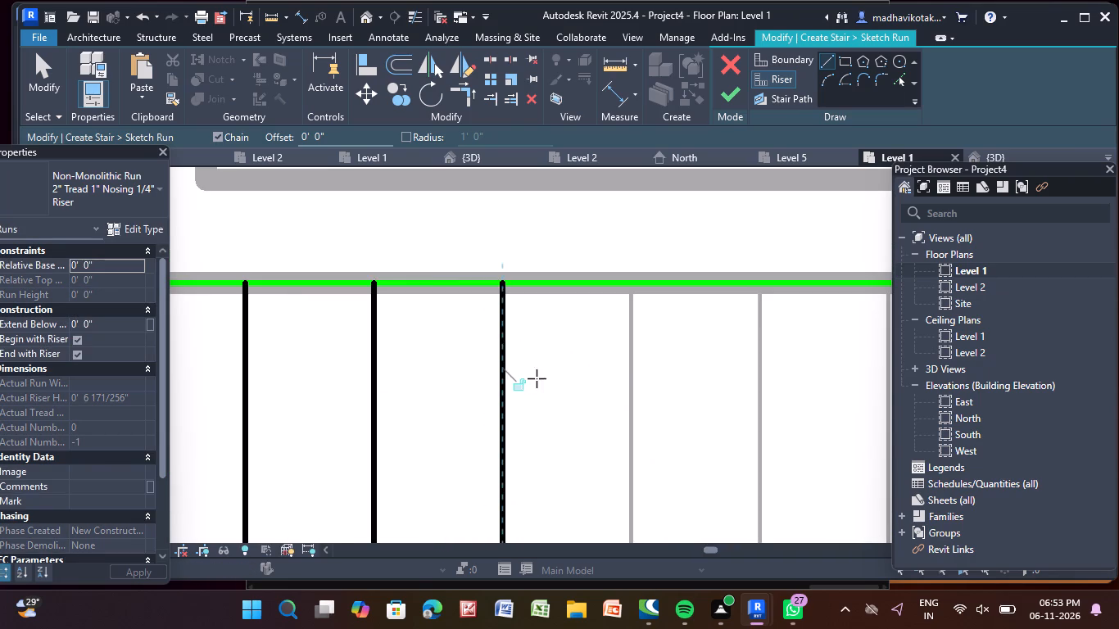
middle_click_drag(552, 453, 374, 287)
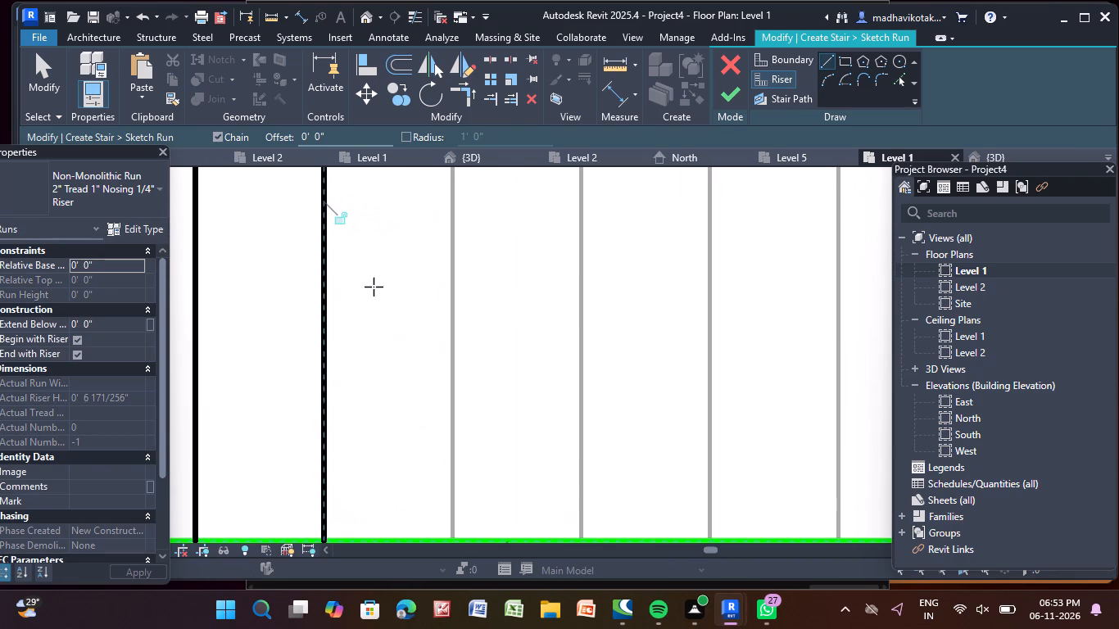
scroll(380, 285, "down", 3)
middle_click_drag(409, 324, 374, 267)
middle_click(374, 267)
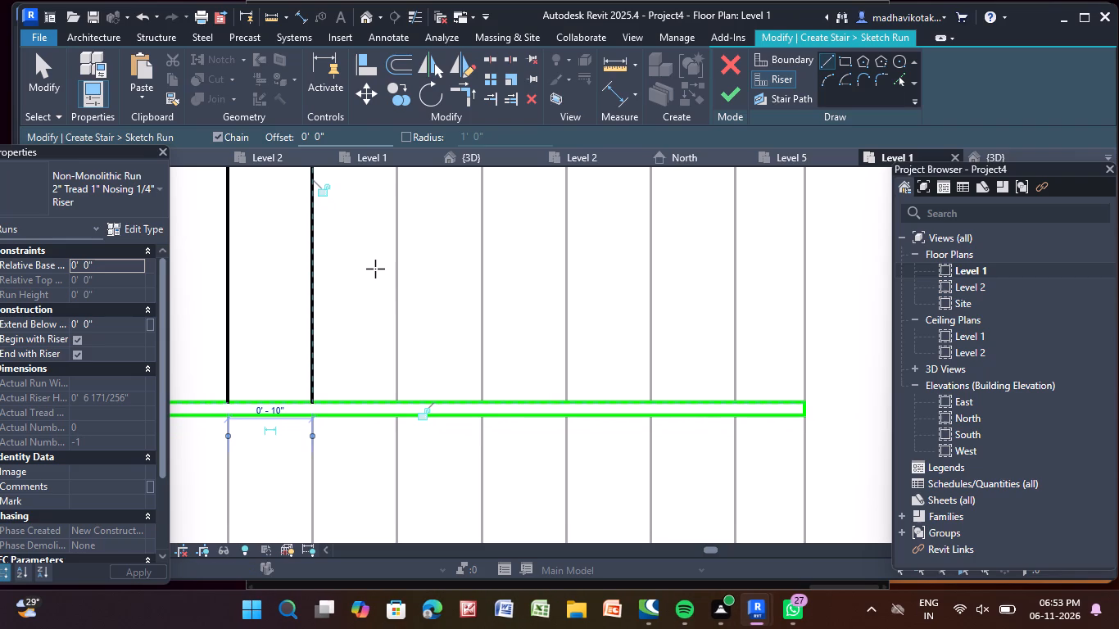
scroll(390, 418, "up", 2)
left_click(400, 398)
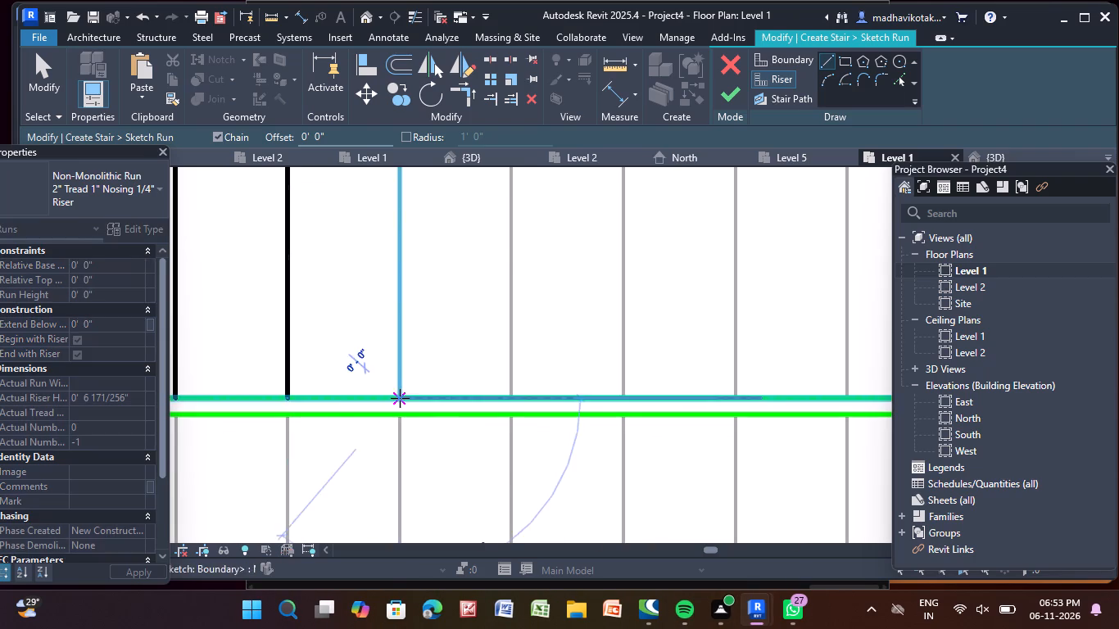
scroll(383, 253, "down", 2)
middle_click_drag(383, 266, 406, 477)
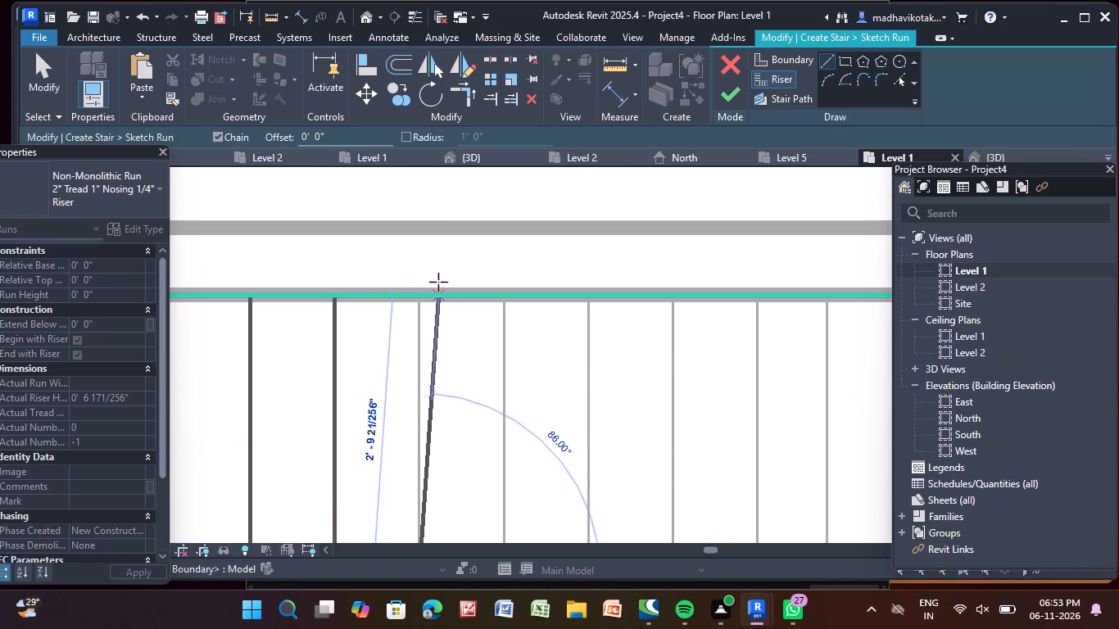
left_click(418, 297)
Draw the north flight's sixth riser, 2'-9" long and 10" east of the fifth, from the divider to the north boundary.
scroll(443, 390, "down", 3)
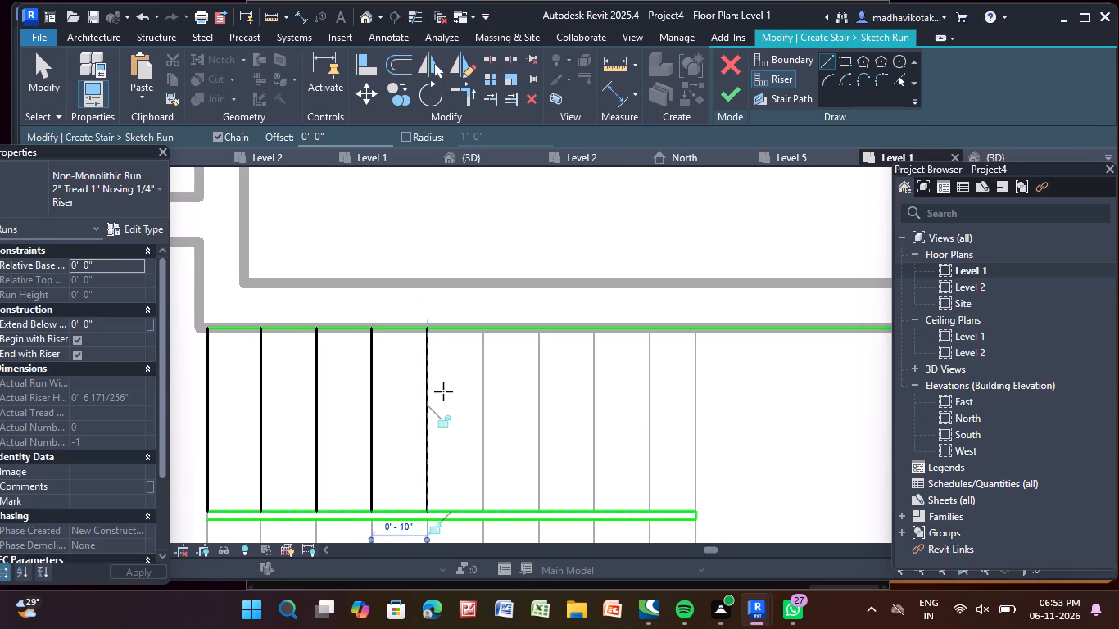
middle_click_drag(436, 377, 317, 292)
scroll(355, 414, "up", 2)
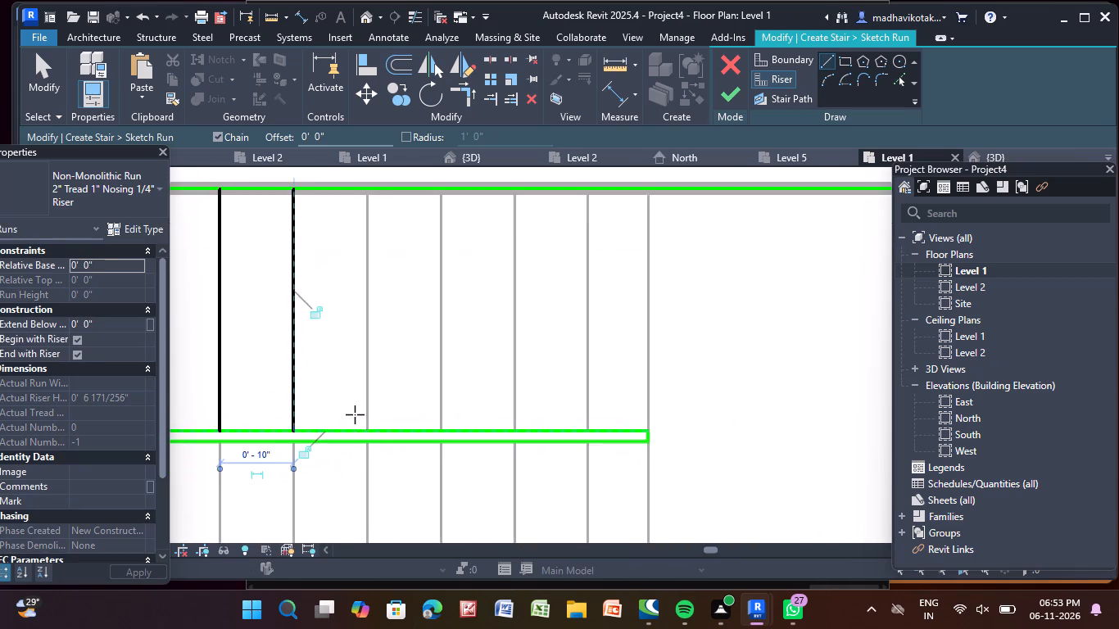
scroll(355, 414, "up", 4)
left_click(369, 433)
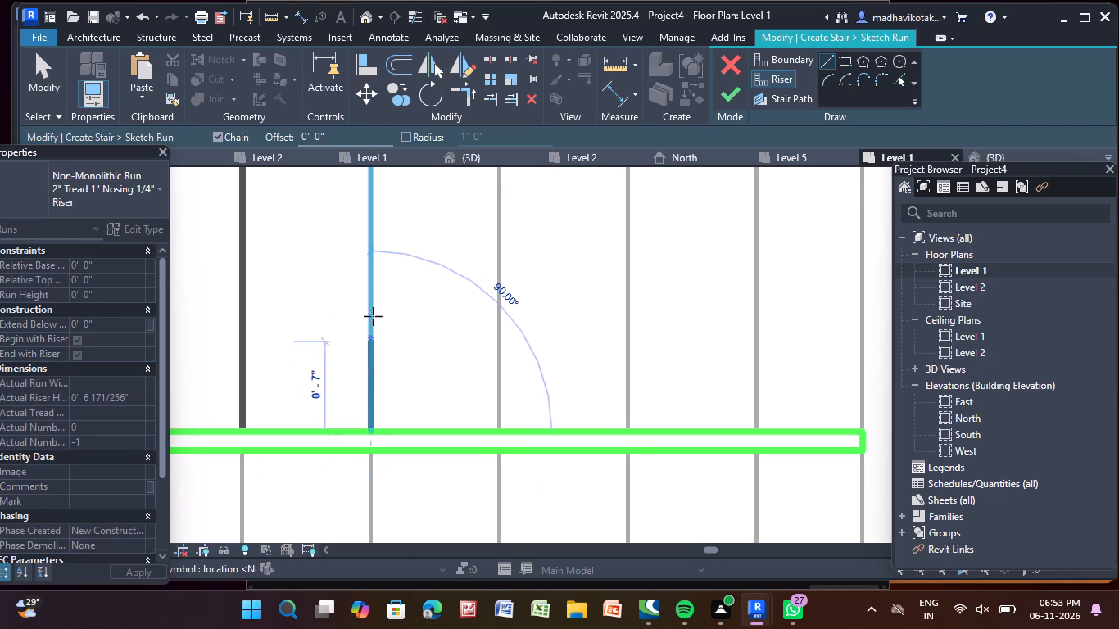
scroll(371, 286, "down", 3)
middle_click_drag(370, 286, 376, 506)
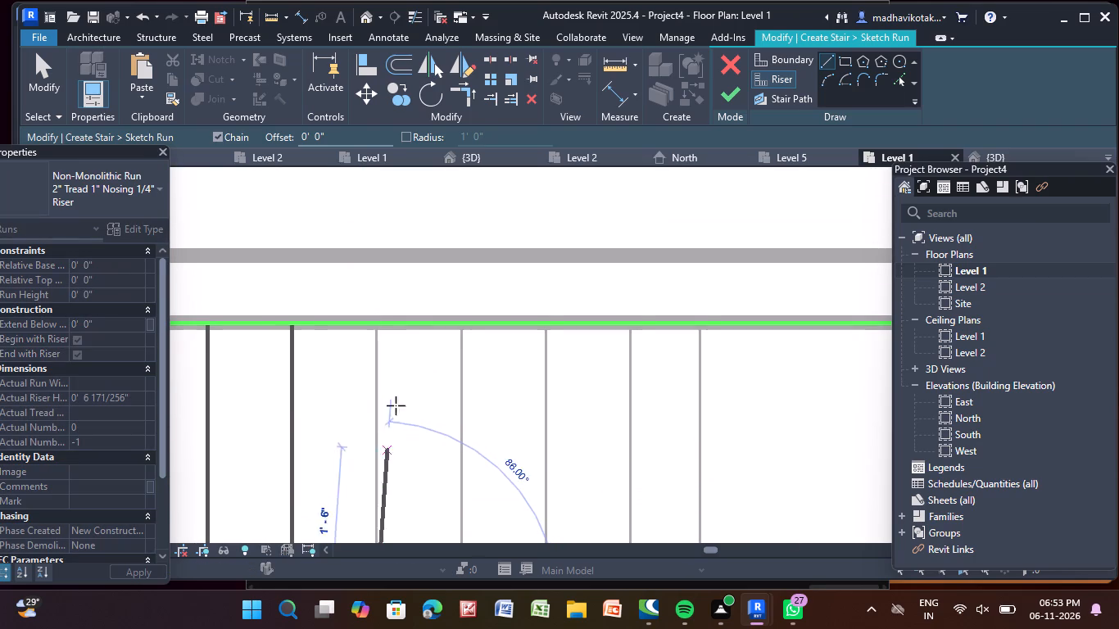
left_click(374, 322)
Draw the north flight's seventh riser, 2'-9" long and 10" east of the sixth, from the divider to the north boundary.
scroll(400, 396, "down", 3)
middle_click_drag(353, 332, 303, 270)
scroll(322, 332, "down", 1)
scroll(383, 486, "up", 7)
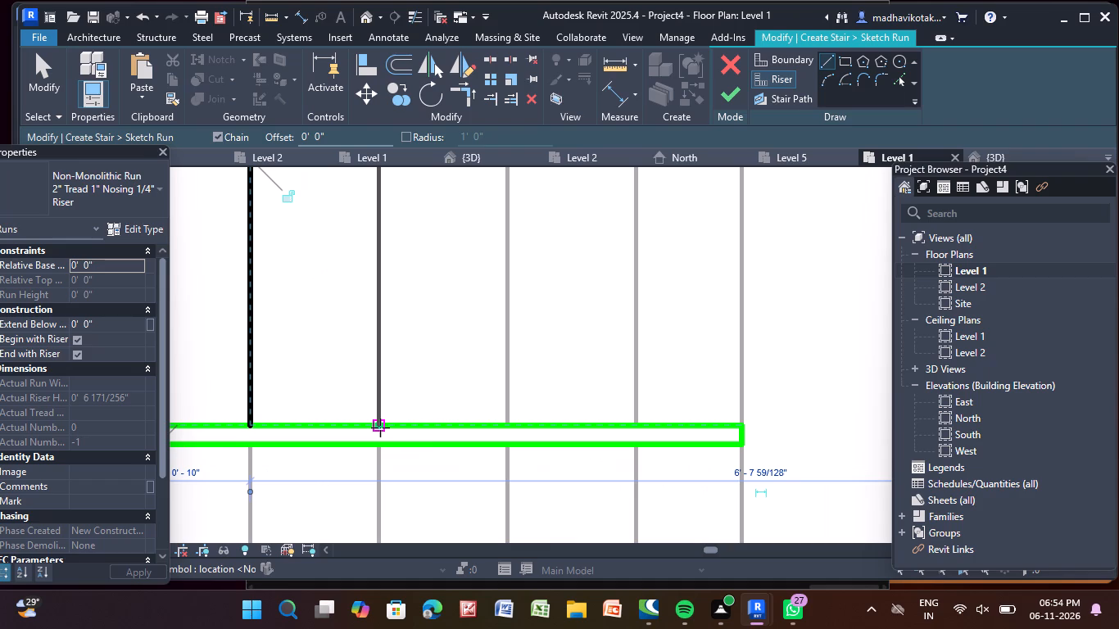
left_click(379, 421)
scroll(379, 283, "down", 1)
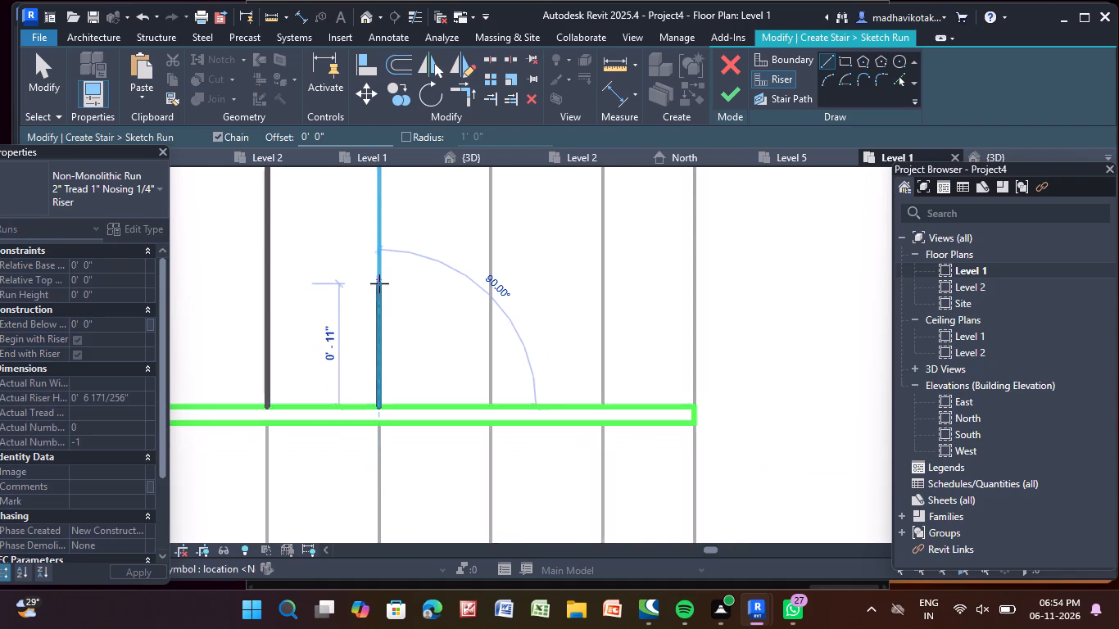
scroll(379, 283, "down", 2)
middle_click_drag(379, 283, 381, 426)
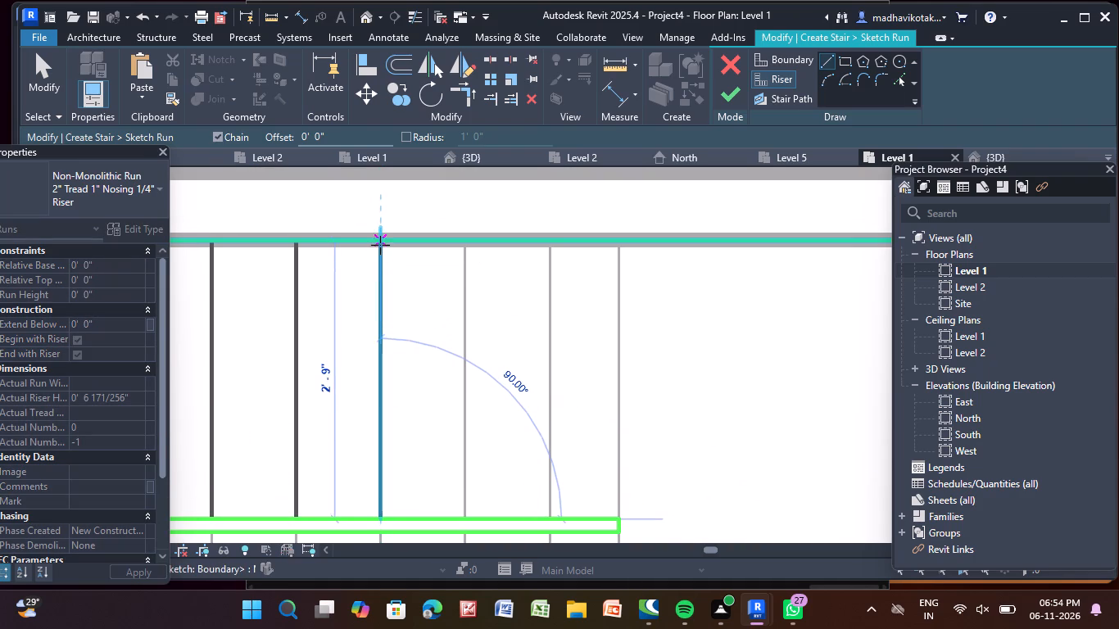
left_click(383, 244)
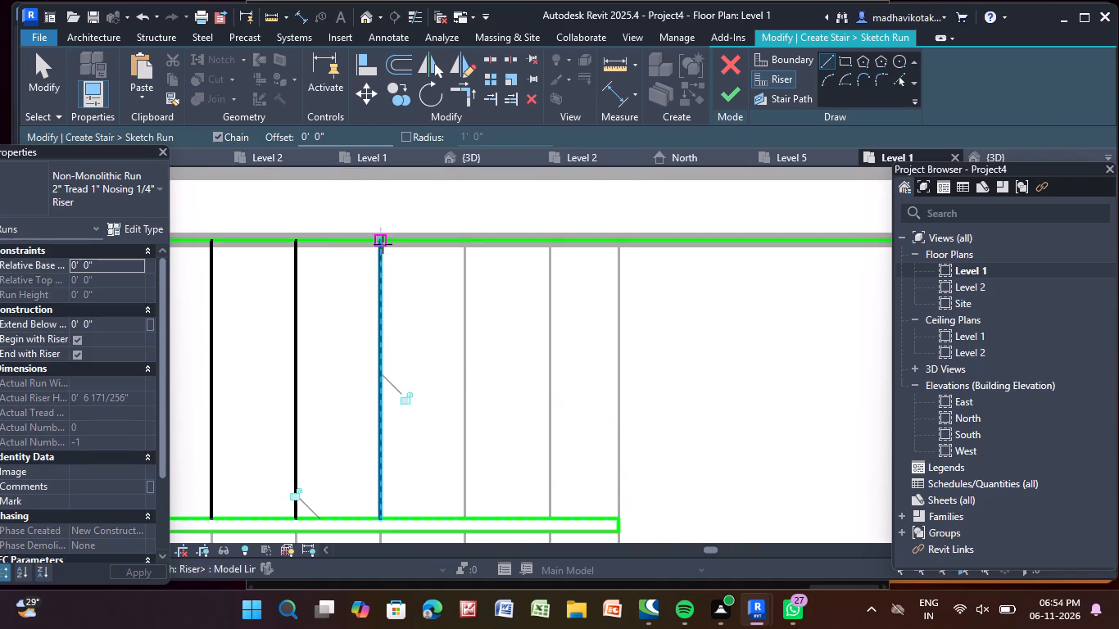
Draw the north flight's eighth riser over the next tread line east, from the divider to the north boundary.
scroll(450, 396, "down", 2)
middle_click_drag(430, 378, 363, 328)
scroll(346, 441, "up", 3)
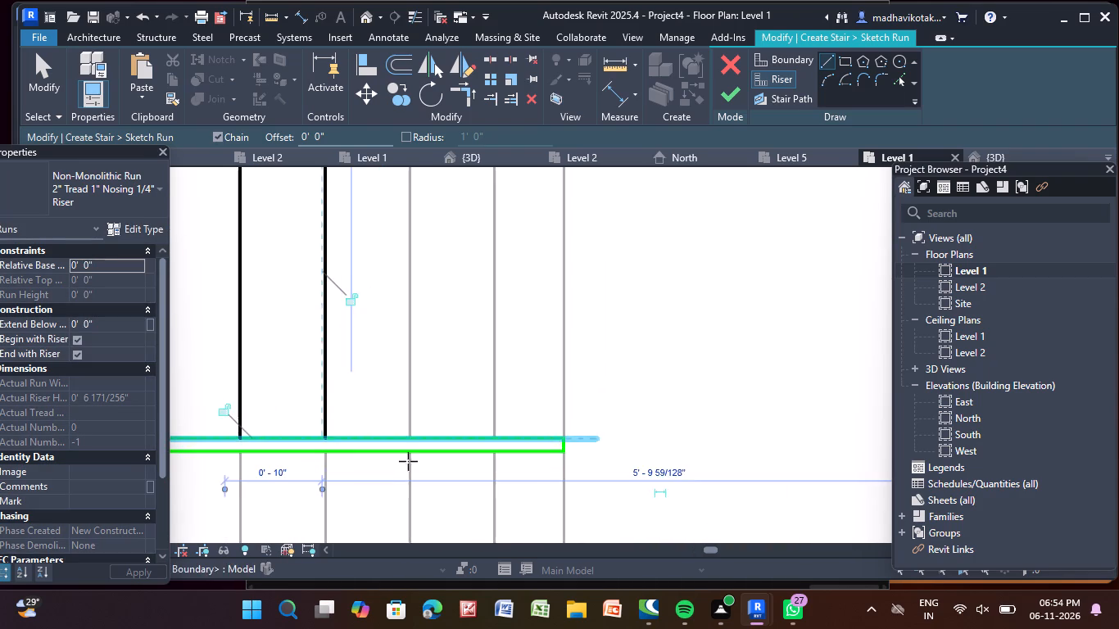
scroll(411, 464, "up", 6)
left_click(425, 432)
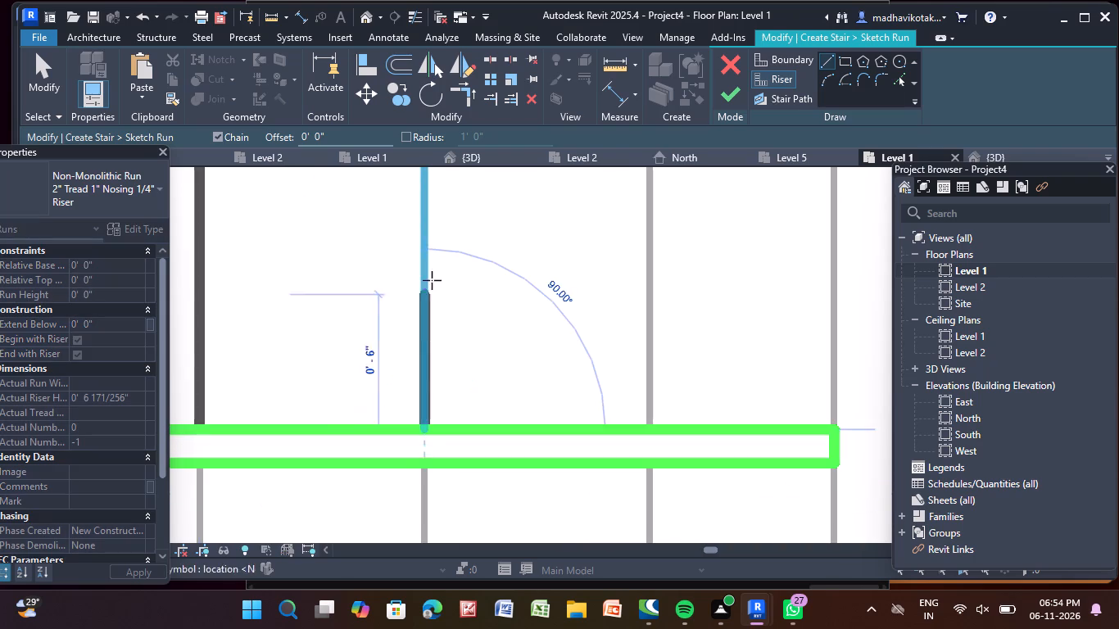
scroll(437, 265, "down", 3)
middle_click_drag(436, 266, 393, 462)
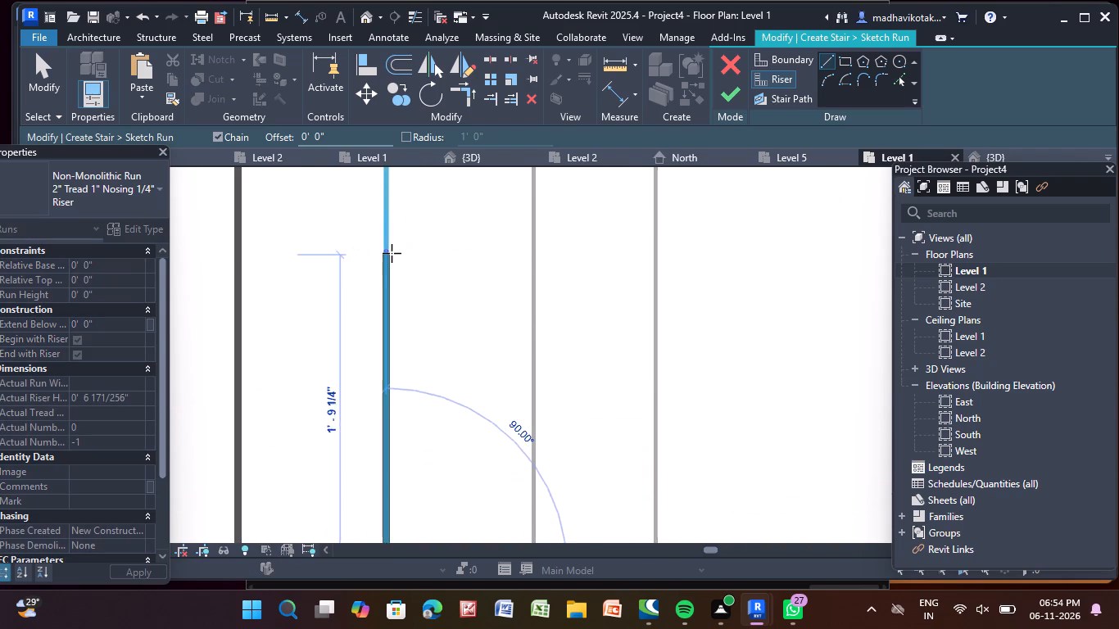
scroll(392, 253, "down", 2)
middle_click_drag(390, 254, 383, 448)
scroll(383, 442, "down", 1)
left_click(380, 333)
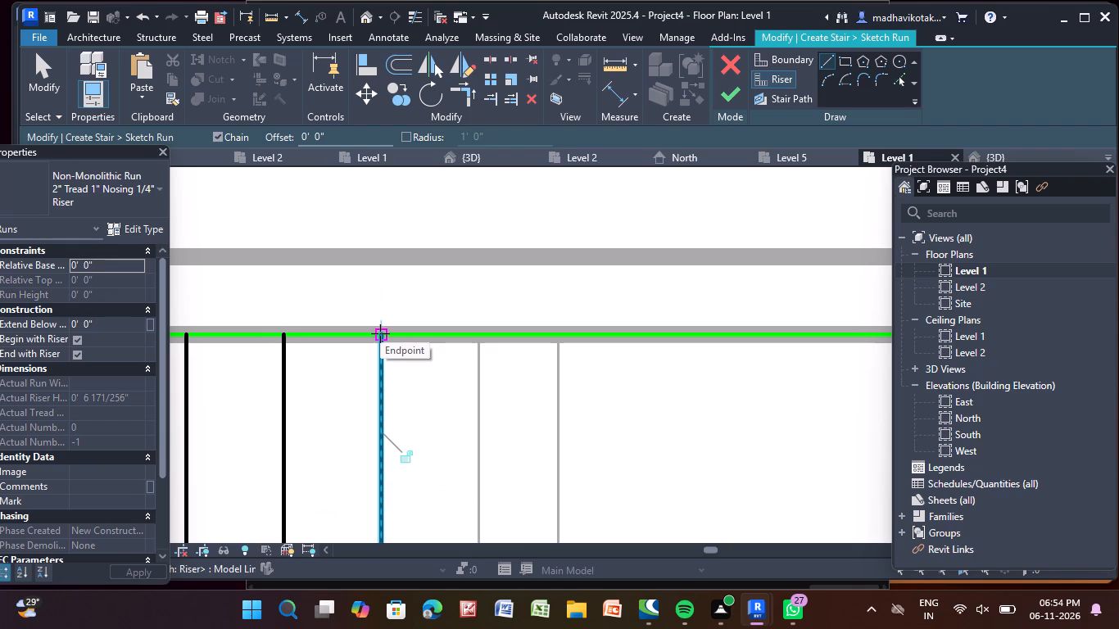
scroll(380, 333, "down", 4)
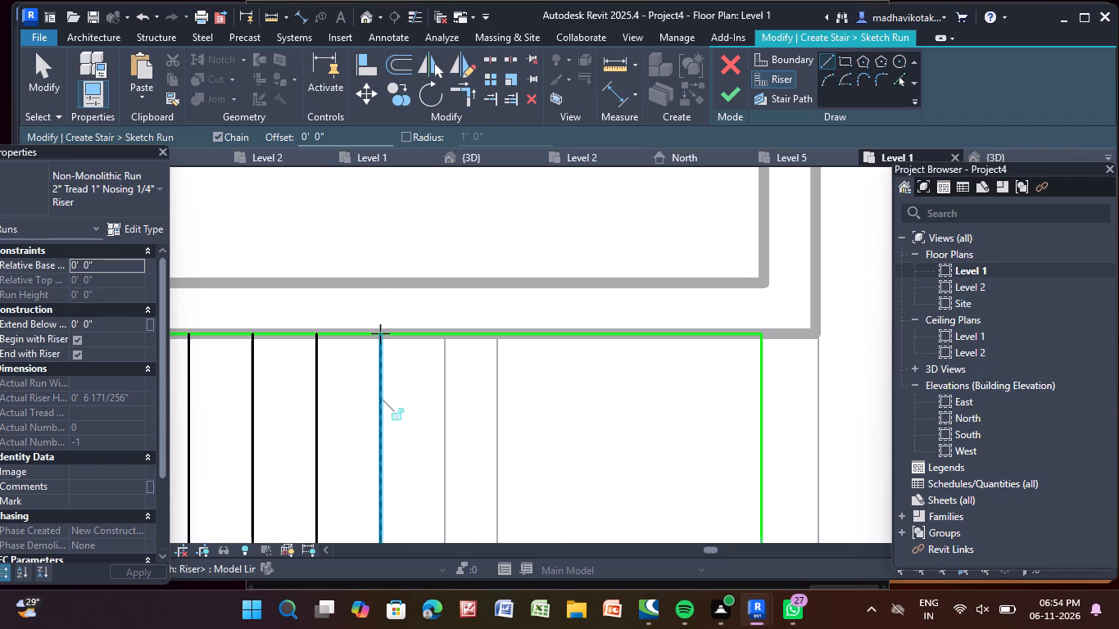
Draw the north flight's ninth riser 10" east of the eighth, from the divider to the north boundary.
middle_click_drag(380, 333, 380, 313)
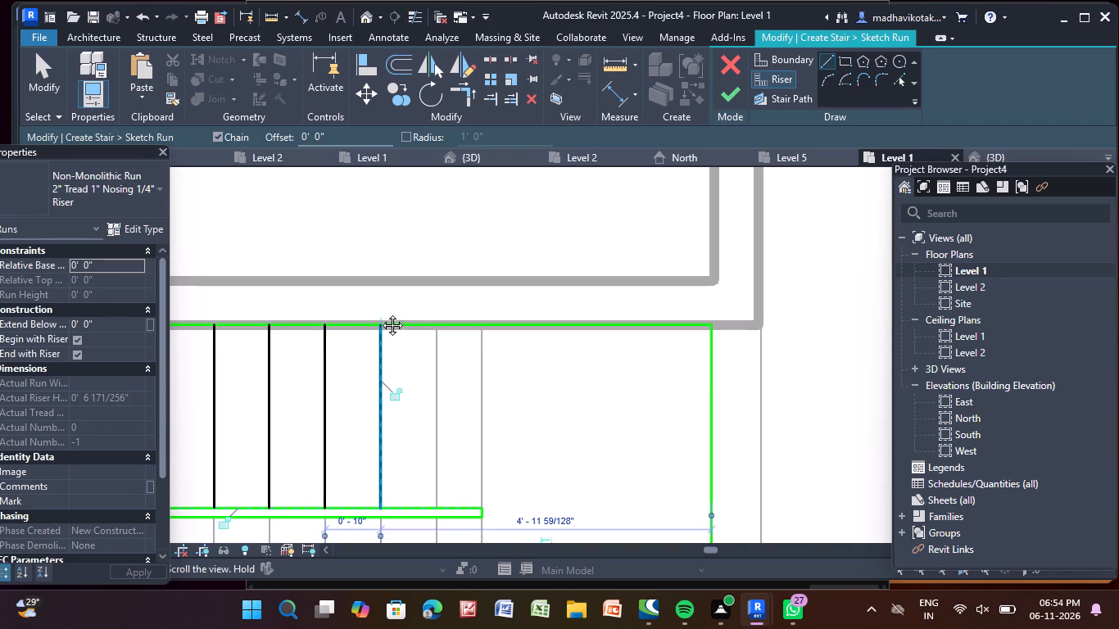
middle_click_drag(380, 313, 329, 204)
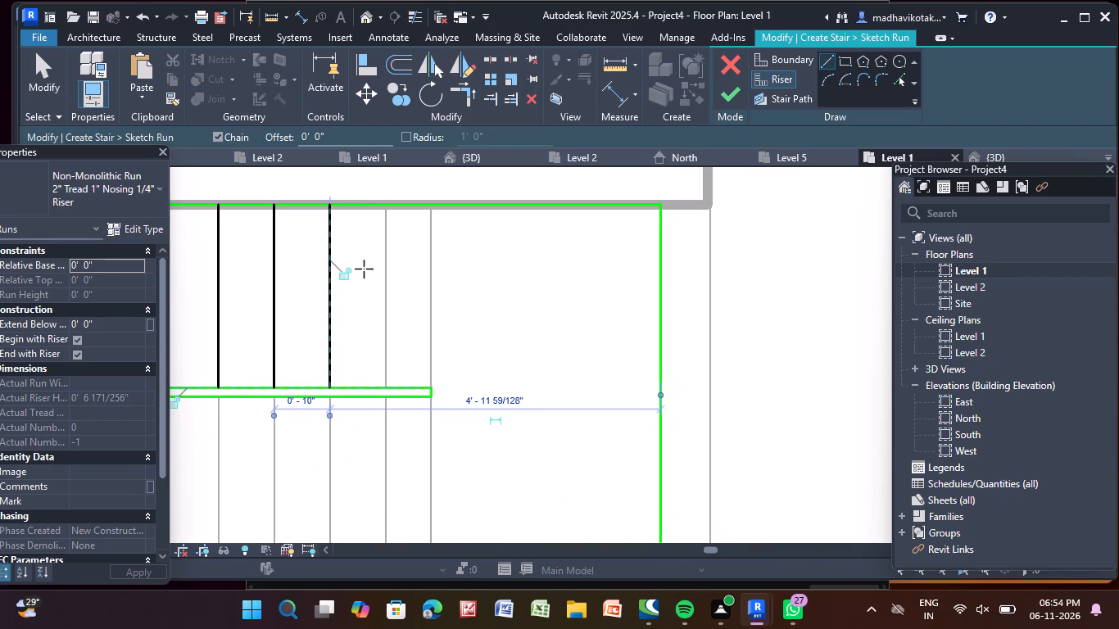
scroll(369, 425, "up", 3)
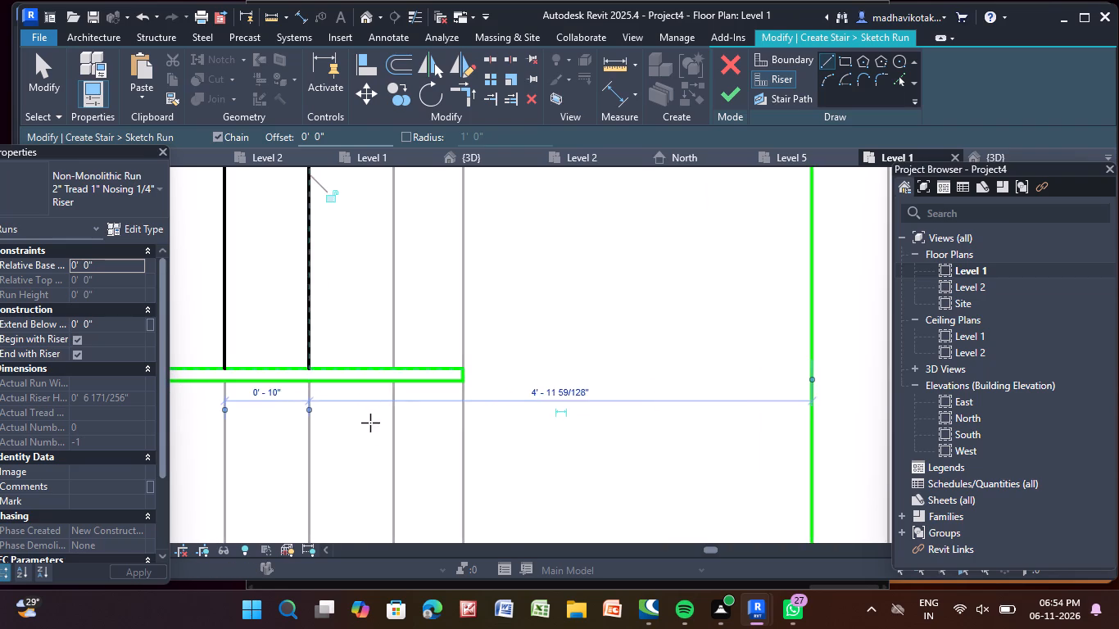
scroll(404, 369, "up", 6)
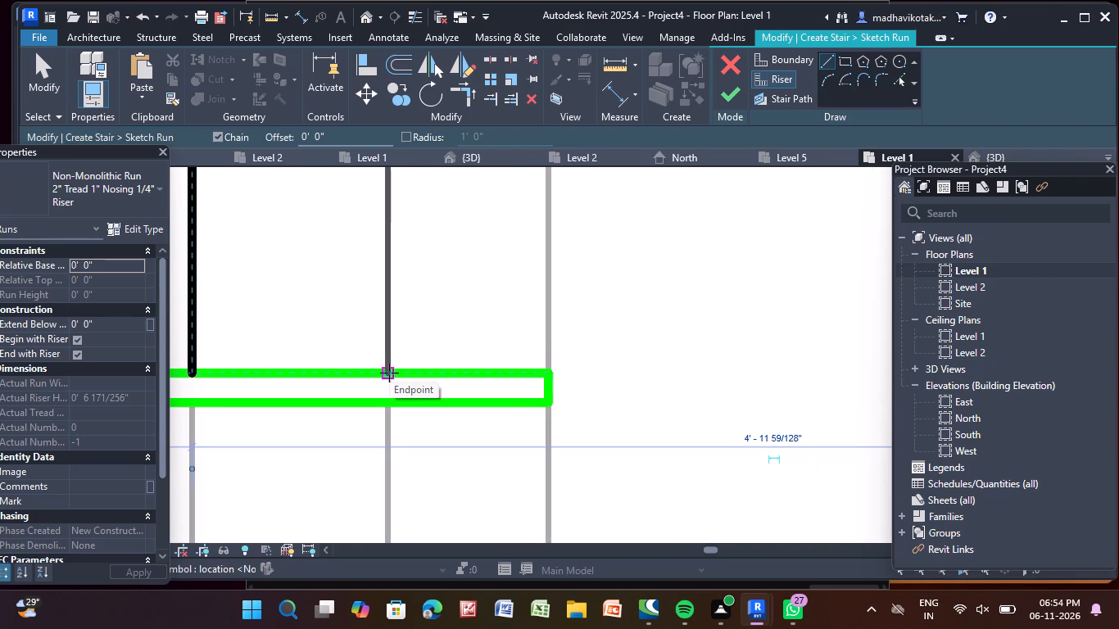
left_click(388, 371)
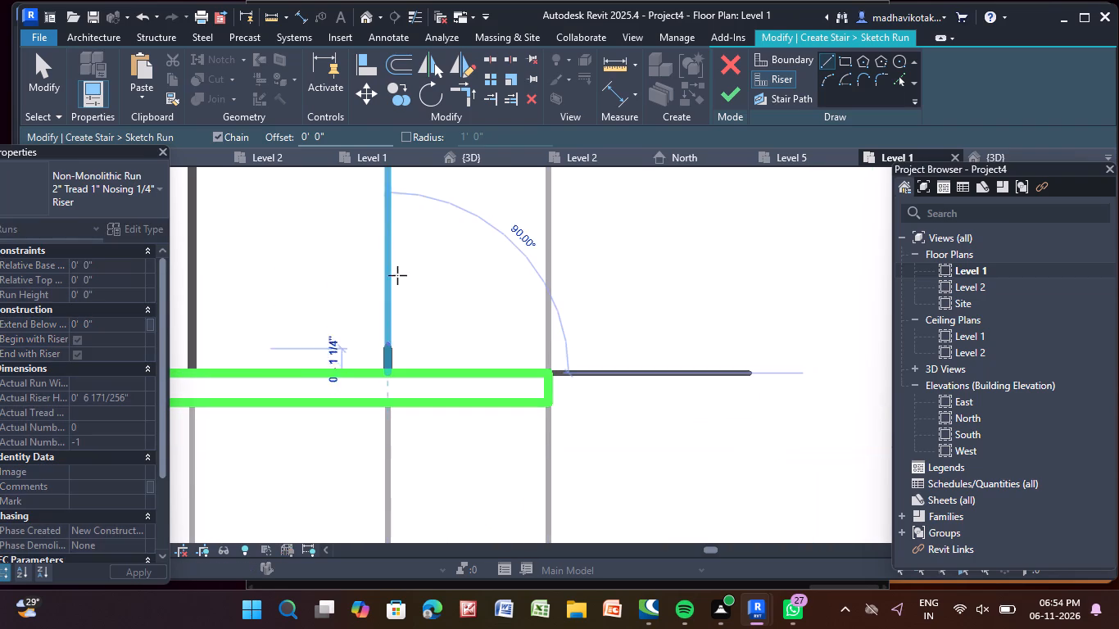
middle_click_drag(401, 252, 431, 553)
scroll(429, 250, "down", 3)
middle_click_drag(429, 253, 429, 304)
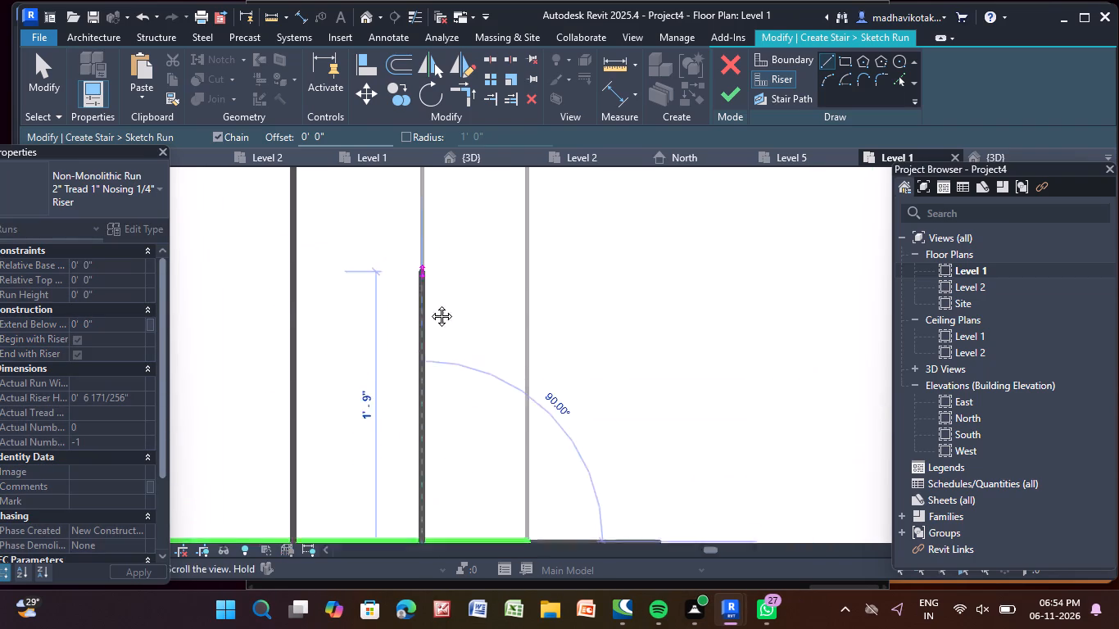
middle_click_drag(429, 304, 431, 455)
scroll(425, 434, "down", 1)
left_click(424, 328)
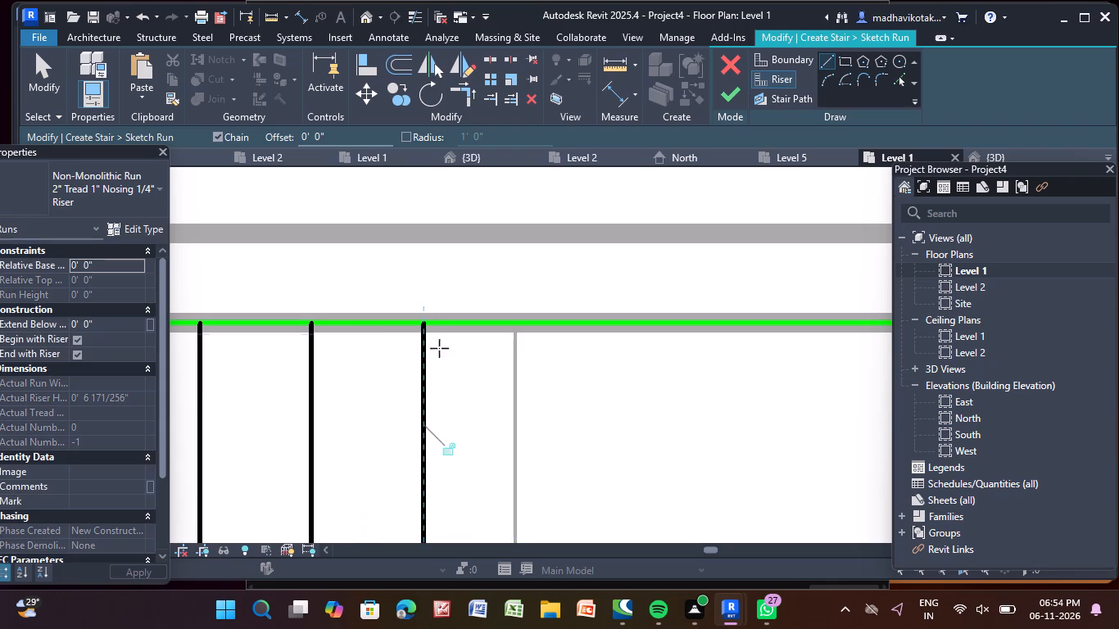
Draw the north flight's tenth riser, 2'-9" long, from the divider's east end to the north boundary.
scroll(457, 394, "down", 5)
middle_click_drag(460, 391, 443, 269)
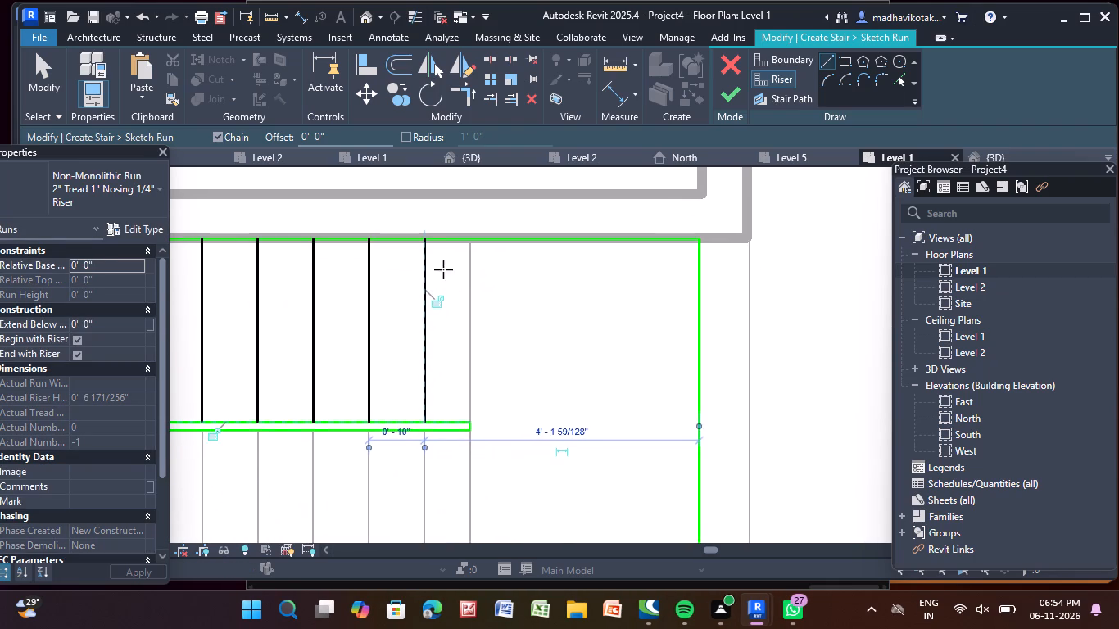
scroll(478, 423, "up", 10)
left_click(466, 410)
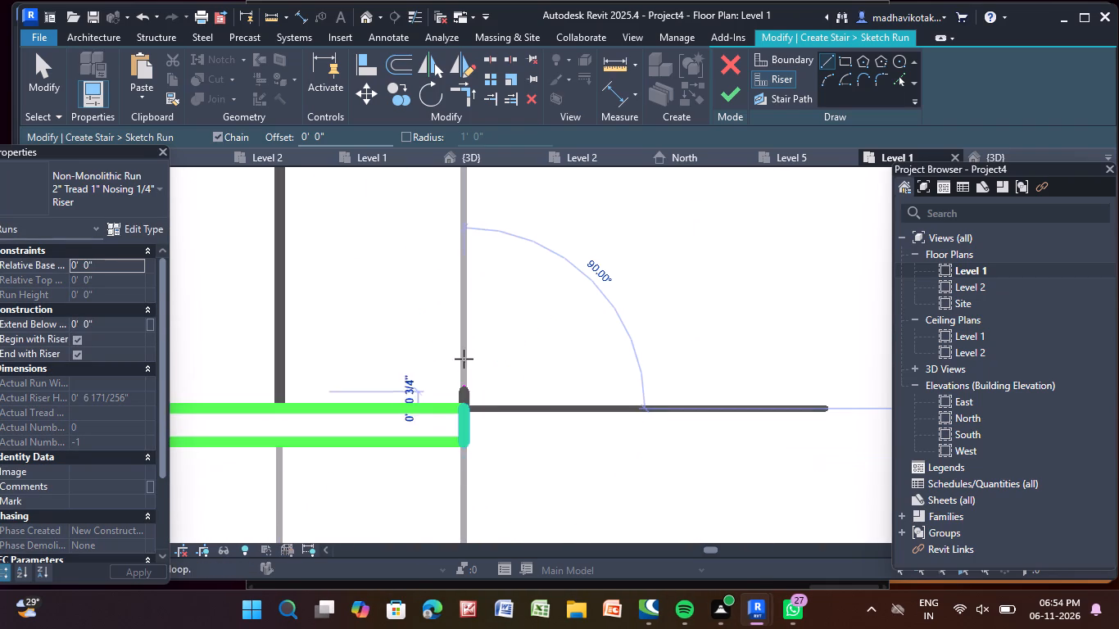
scroll(464, 211, "down", 4)
middle_click_drag(464, 215, 475, 518)
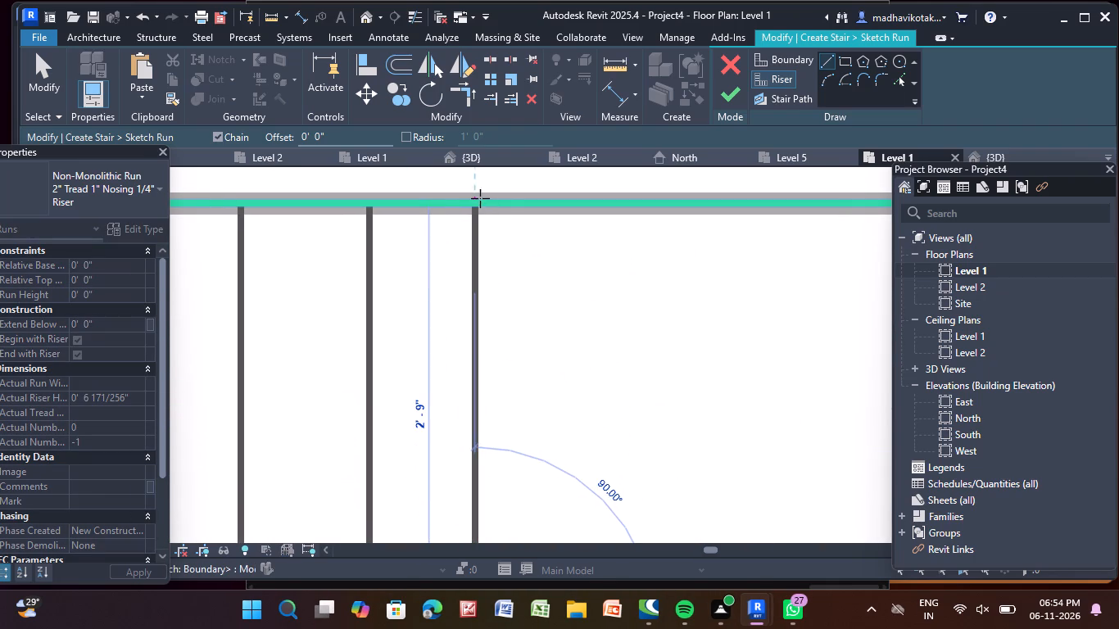
left_click(472, 201)
Draw the south flight's first riser from the divider's west end to the west end of the south boundary.
scroll(583, 337, "down", 5)
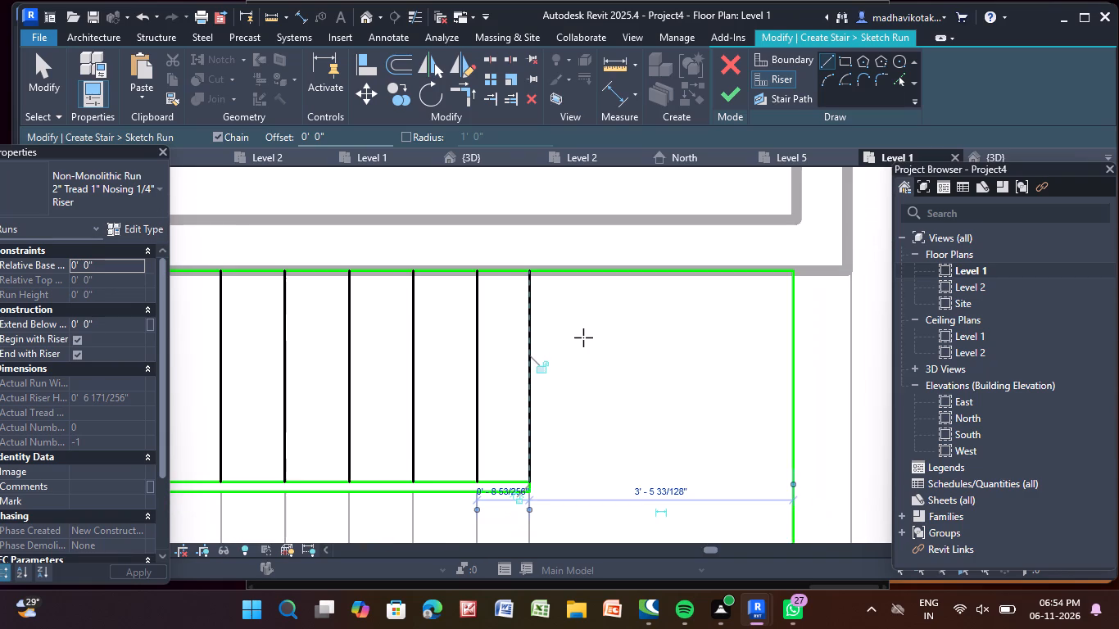
scroll(583, 337, "down", 3)
middle_click_drag(585, 314, 585, 285)
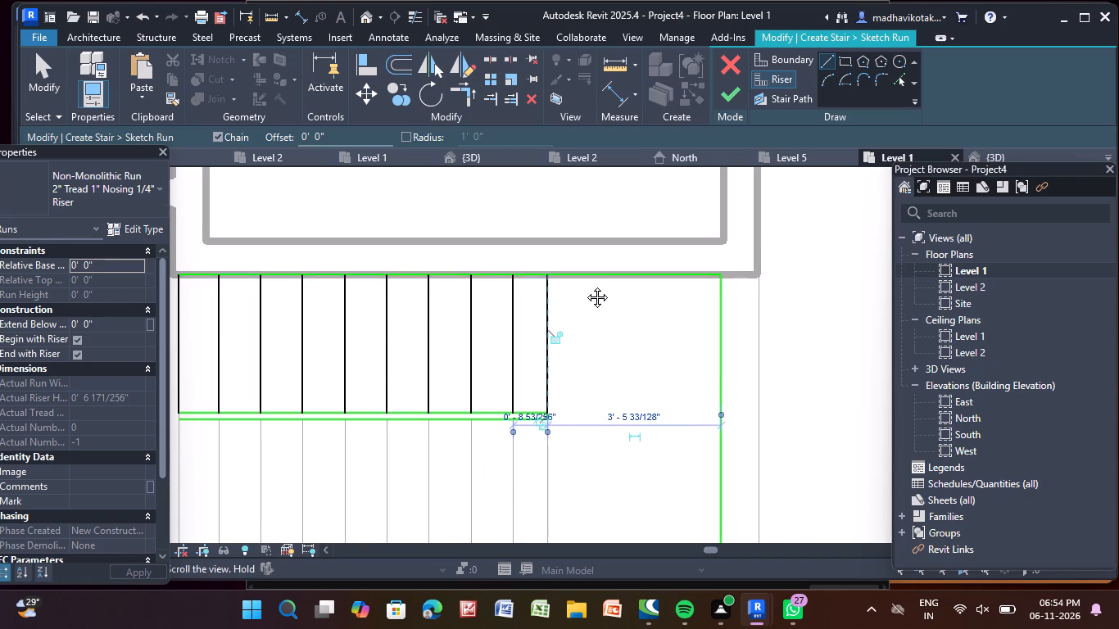
middle_click_drag(585, 285, 661, 142)
scroll(614, 283, "up", 3)
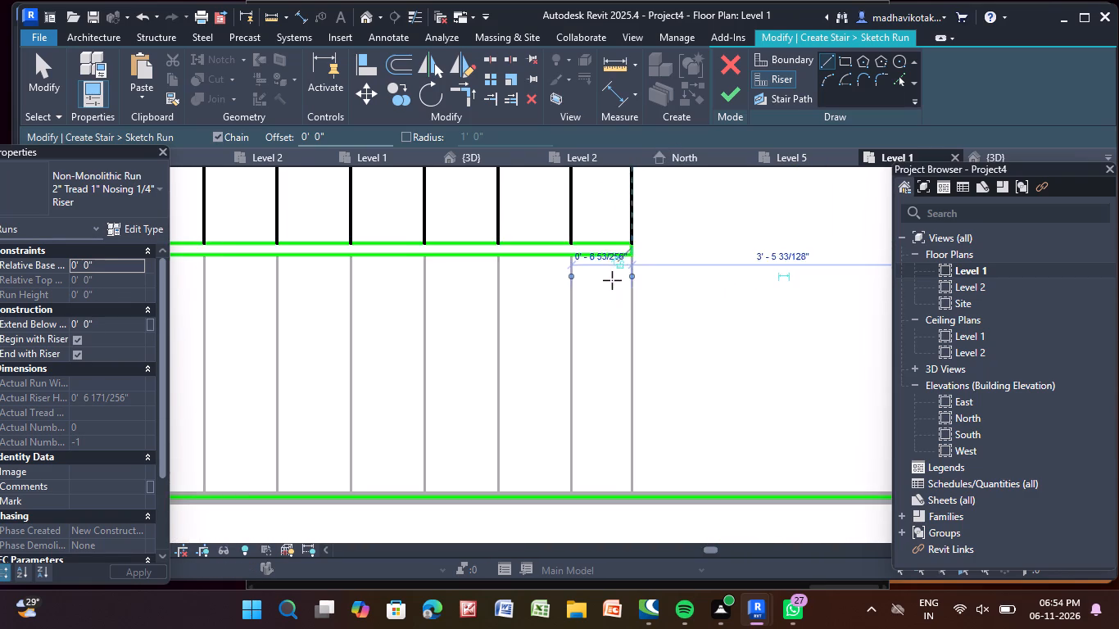
scroll(612, 280, "up", 8)
scroll(467, 310, "down", 10)
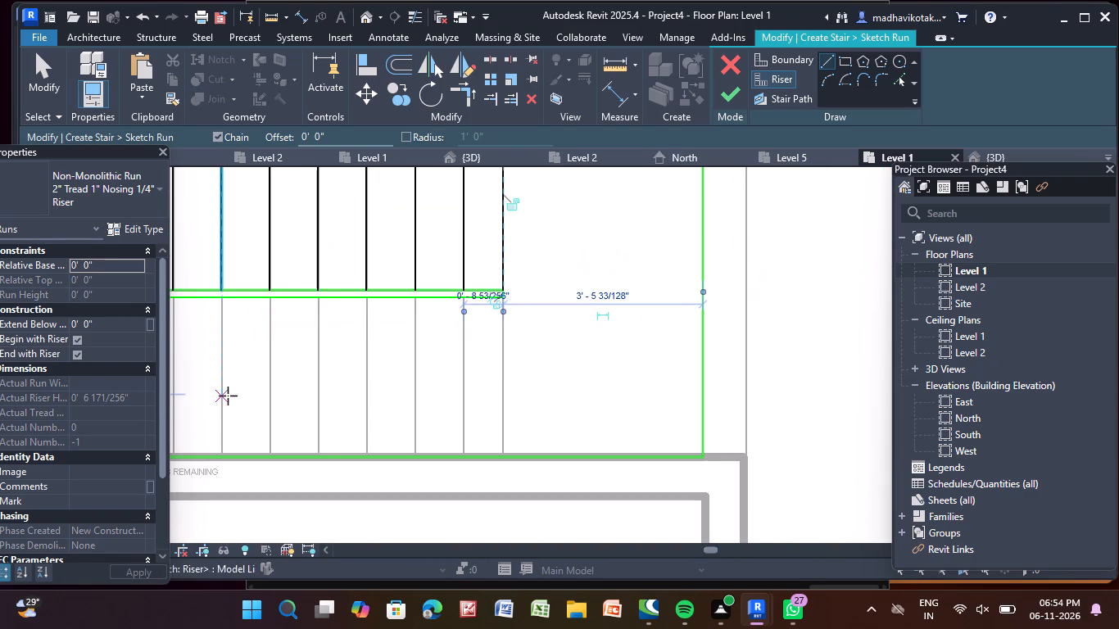
middle_click_drag(228, 395, 562, 446)
scroll(349, 394, "up", 4)
scroll(408, 333, "up", 7)
middle_click(403, 328)
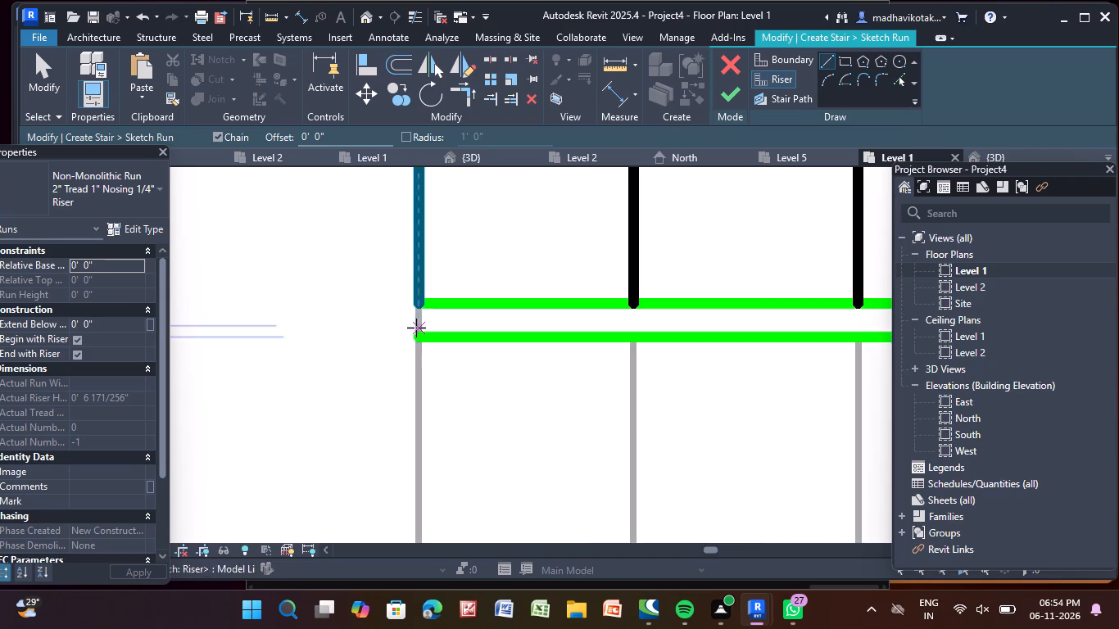
scroll(416, 328, "up", 4)
left_click(426, 342)
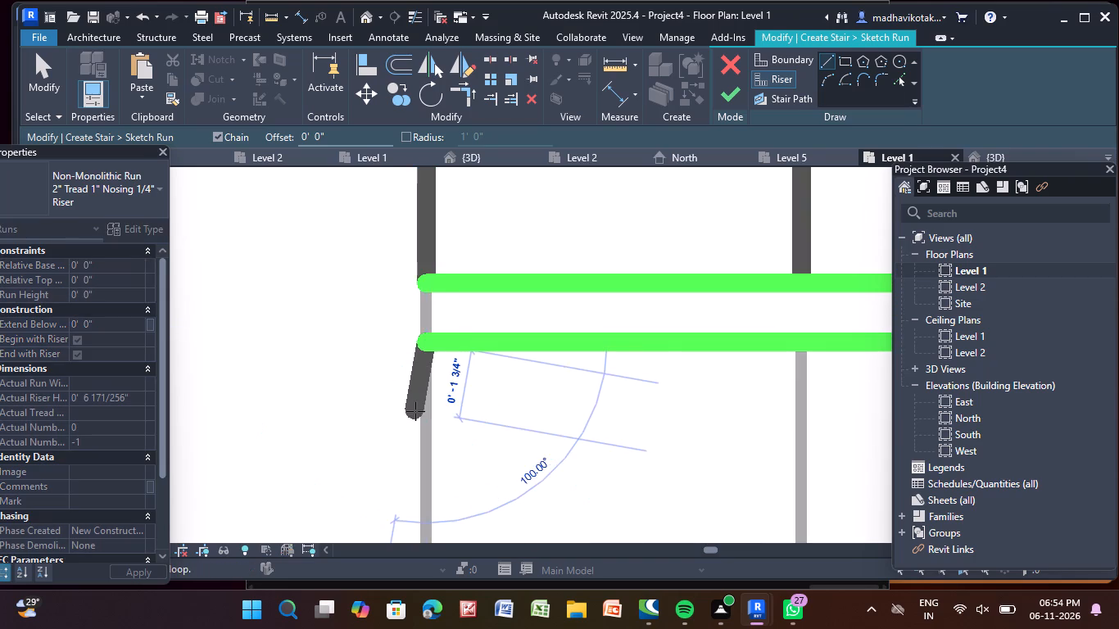
scroll(415, 410, "down", 4)
middle_click_drag(410, 390, 406, 75)
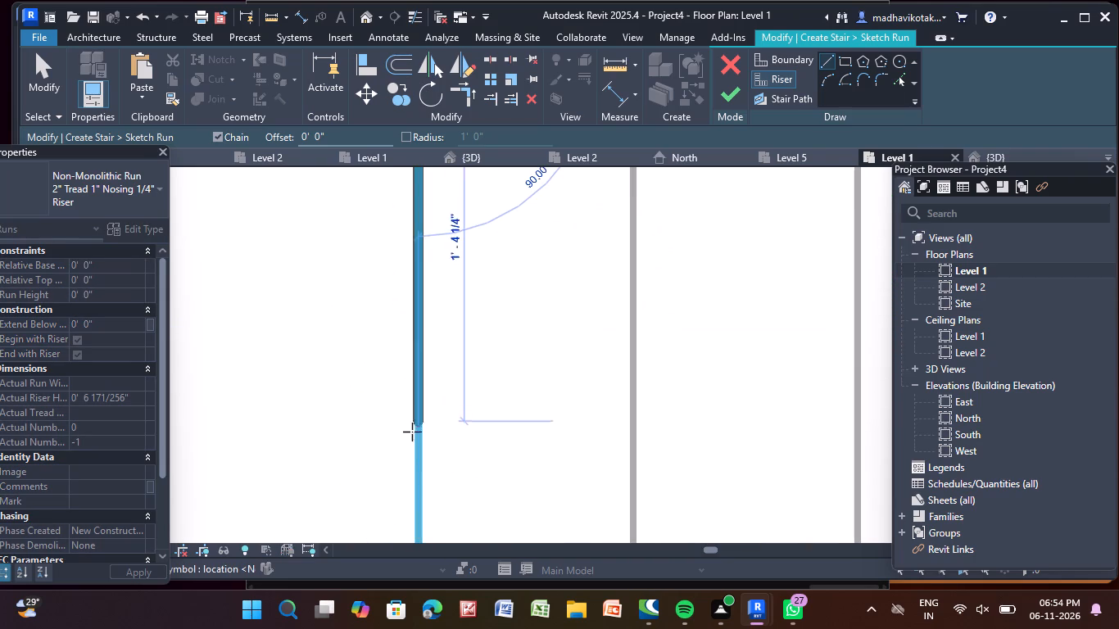
scroll(412, 440, "down", 3)
middle_click_drag(411, 455, 390, 131)
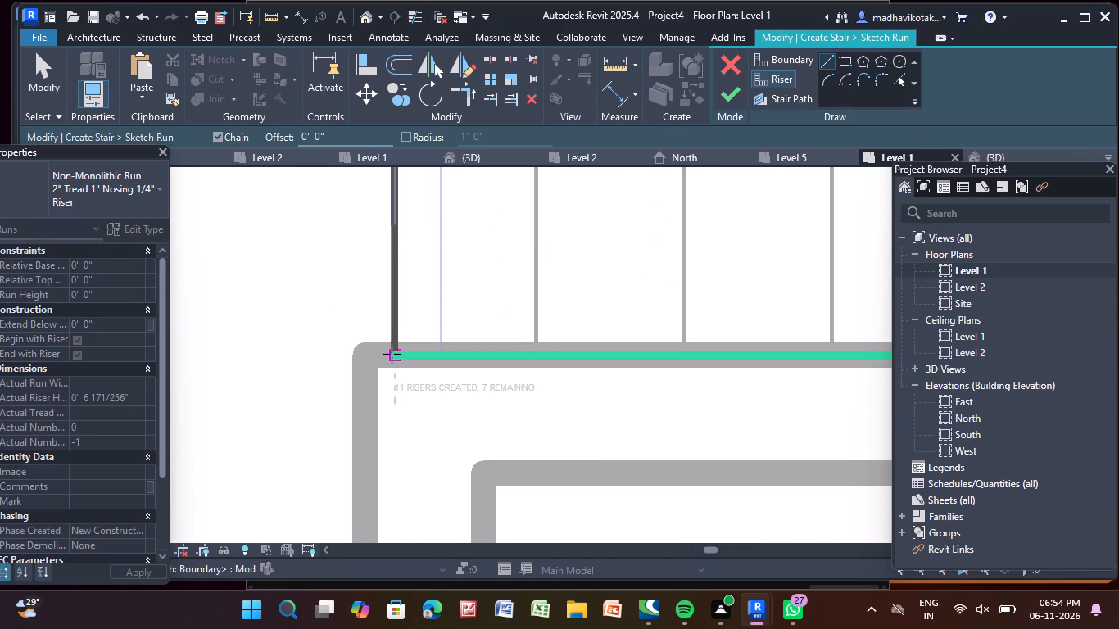
left_click(392, 355)
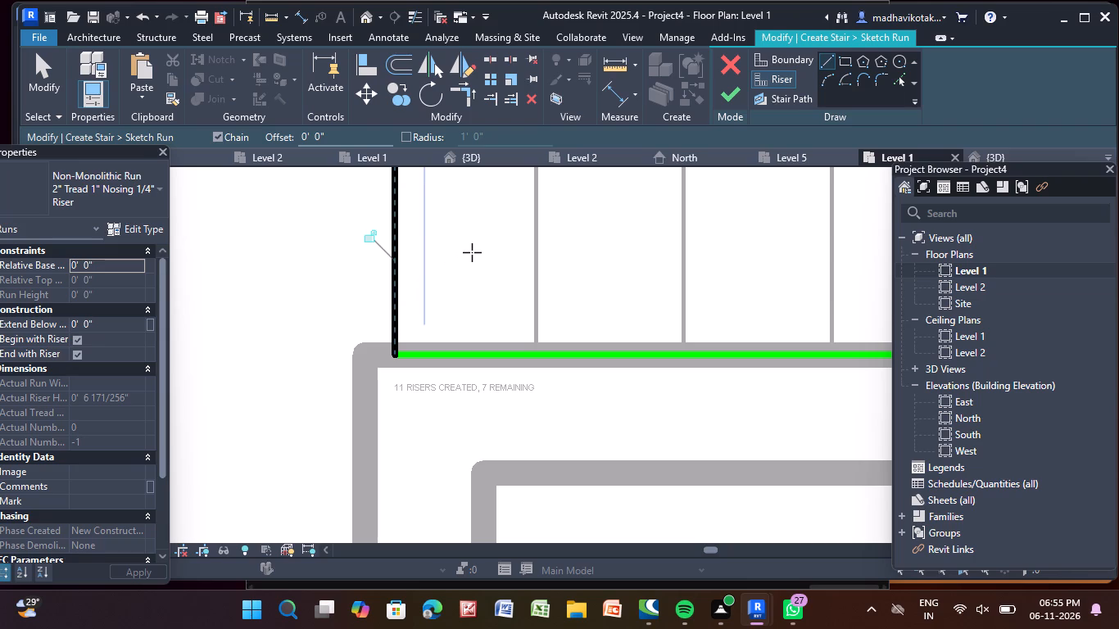
Draw the south flight's second riser, 2'-9" long, over the next tread line east, from the divider to the south boundary.
middle_click_drag(468, 256, 399, 357)
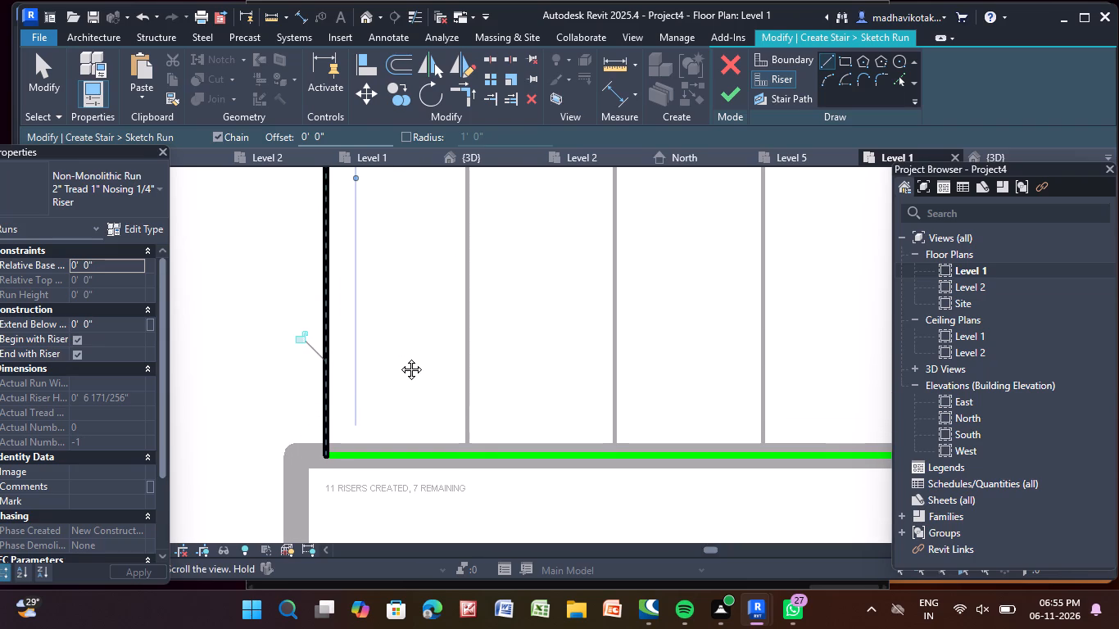
middle_click_drag(399, 357, 399, 356)
scroll(442, 463, "down", 3)
middle_click_drag(442, 456, 436, 332)
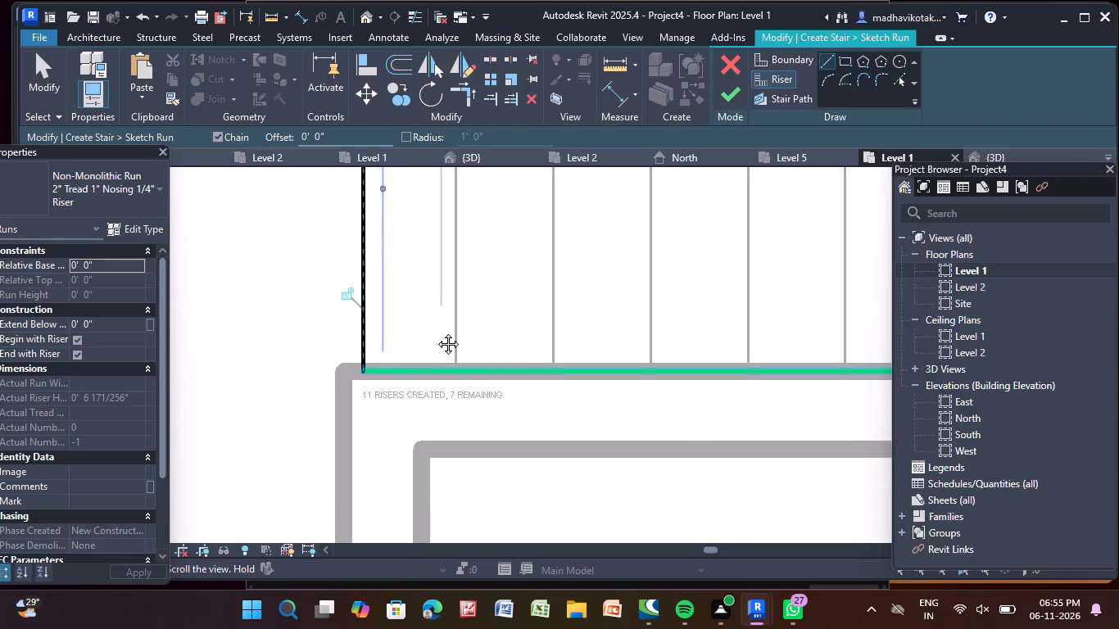
middle_click_drag(436, 332, 401, 161)
scroll(431, 329, "down", 8)
middle_click_drag(435, 352, 455, 492)
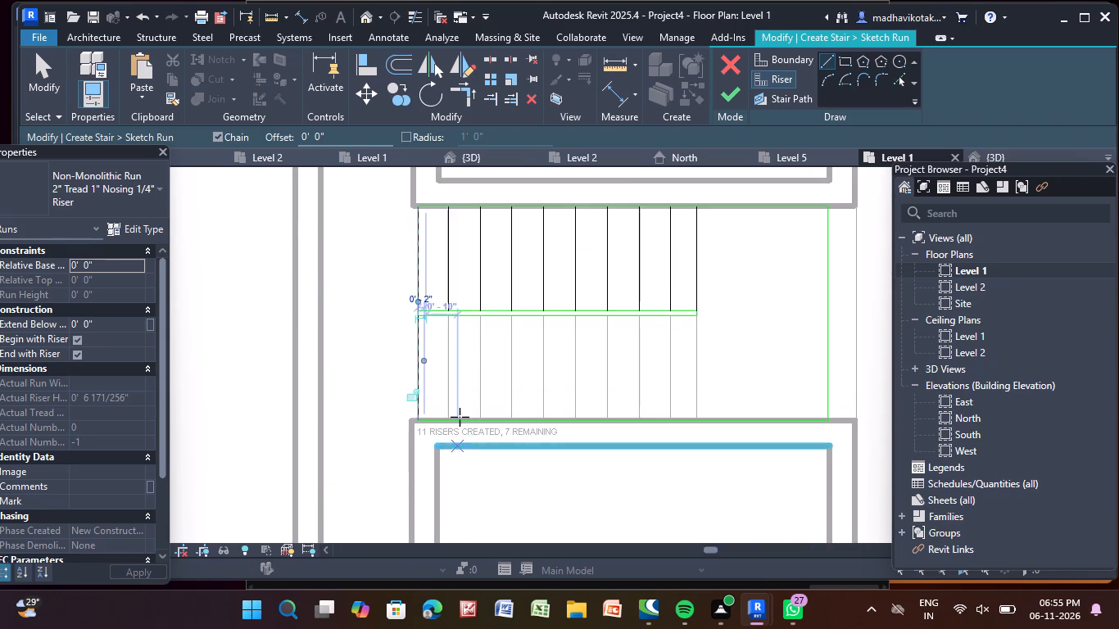
scroll(463, 376, "up", 5)
scroll(469, 306, "down", 1)
scroll(452, 305, "up", 8)
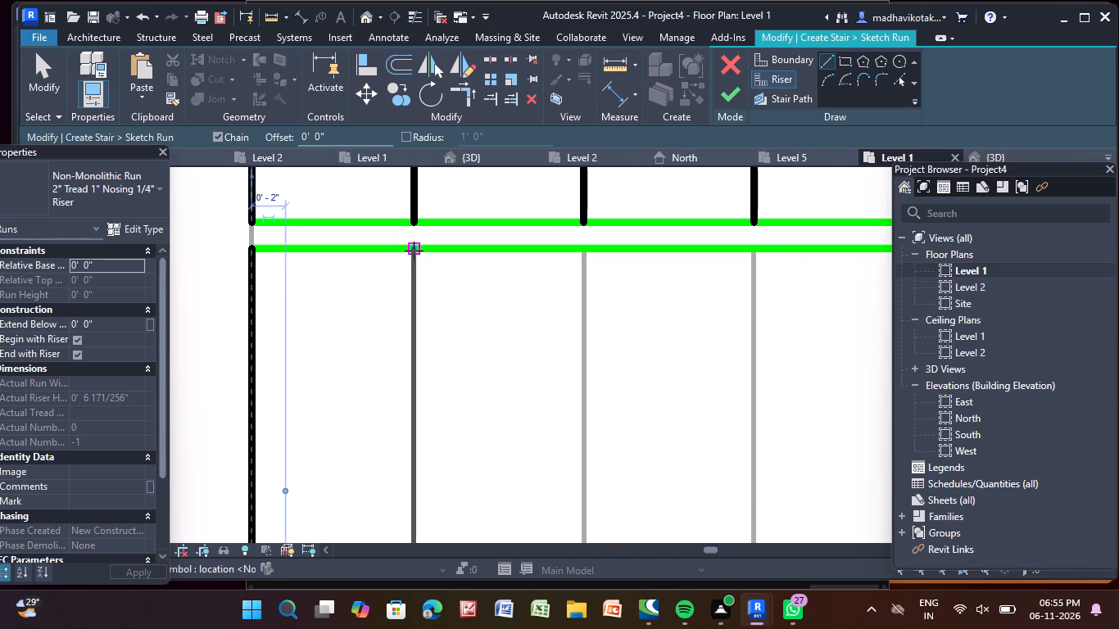
left_click(414, 250)
scroll(416, 504, "down", 3)
middle_click_drag(414, 494, 407, 441)
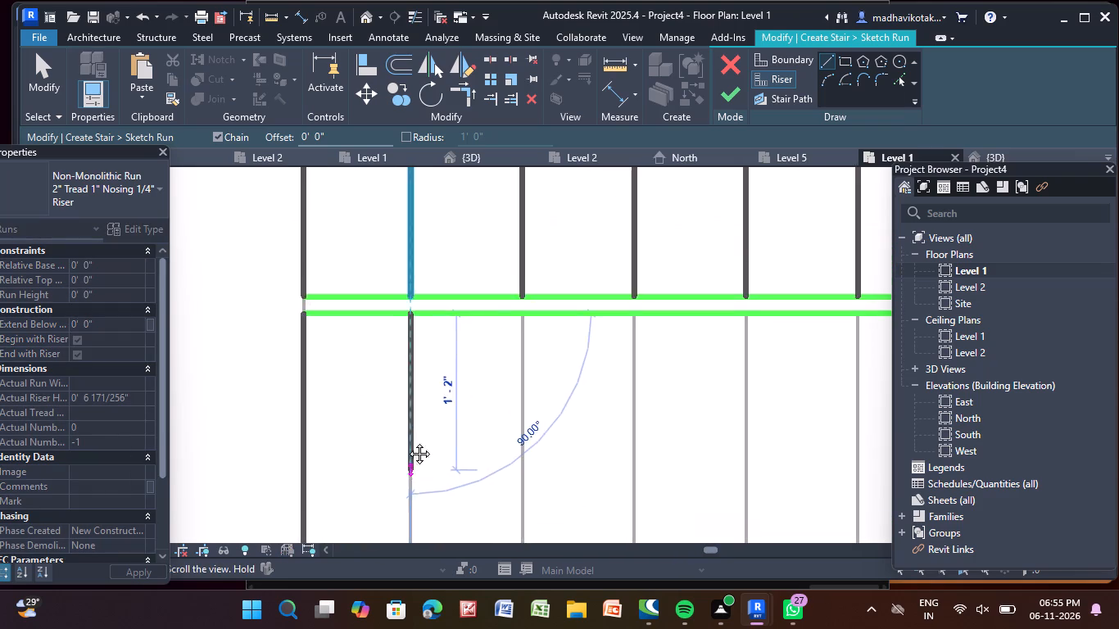
middle_click_drag(407, 441, 412, 250)
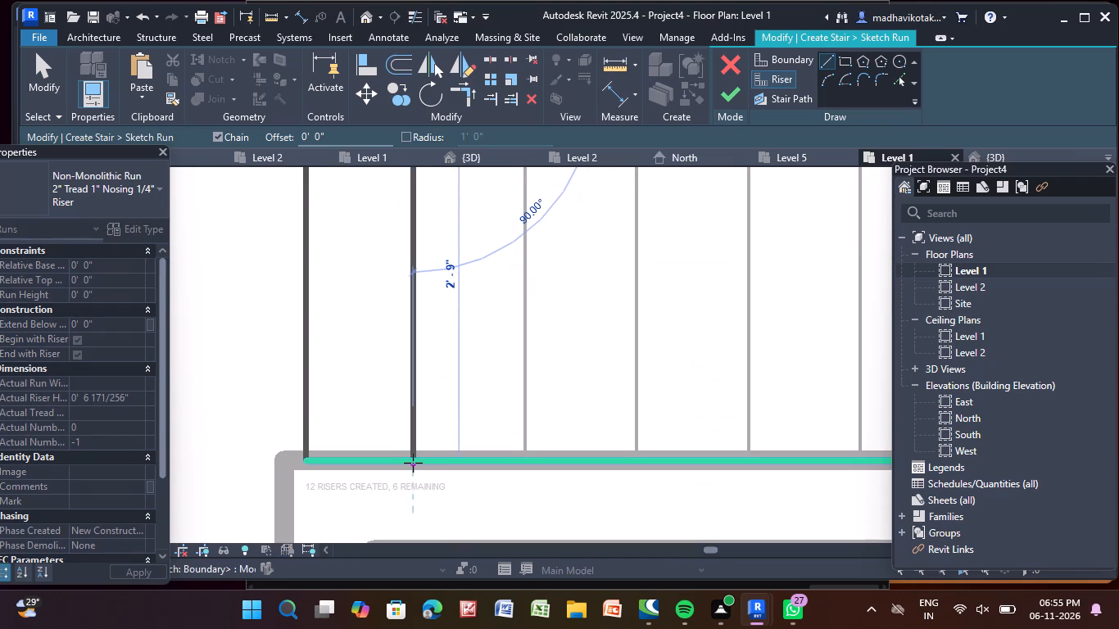
left_click(413, 463)
Draw the south flight's third riser 10" east of the second, from the divider to the south boundary.
scroll(431, 364, "down", 2)
middle_click_drag(430, 367, 355, 468)
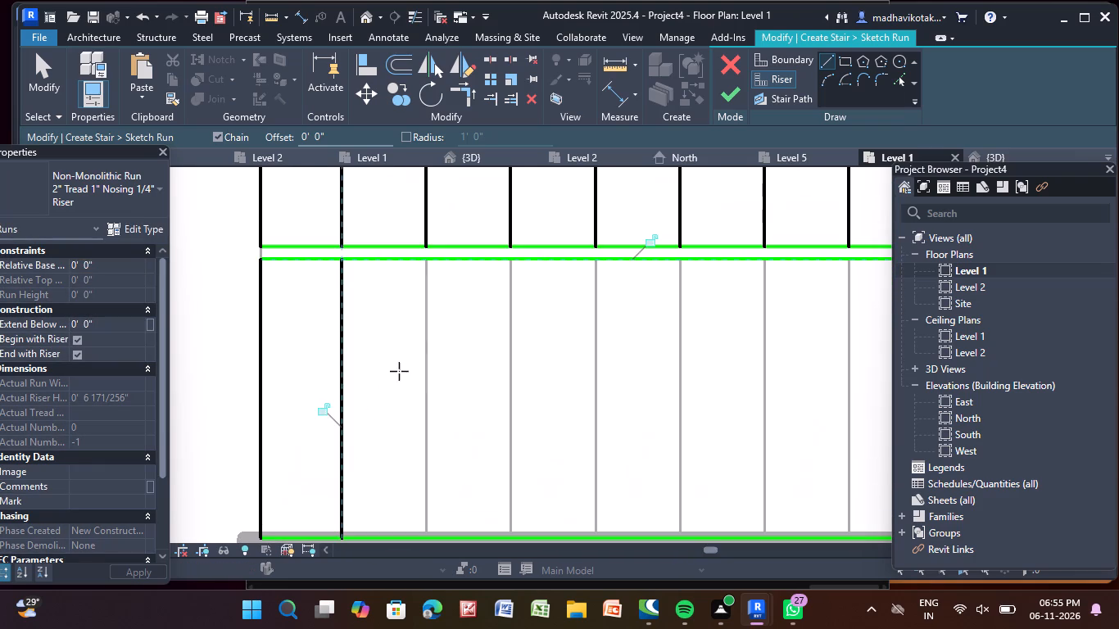
scroll(418, 265, "up", 7)
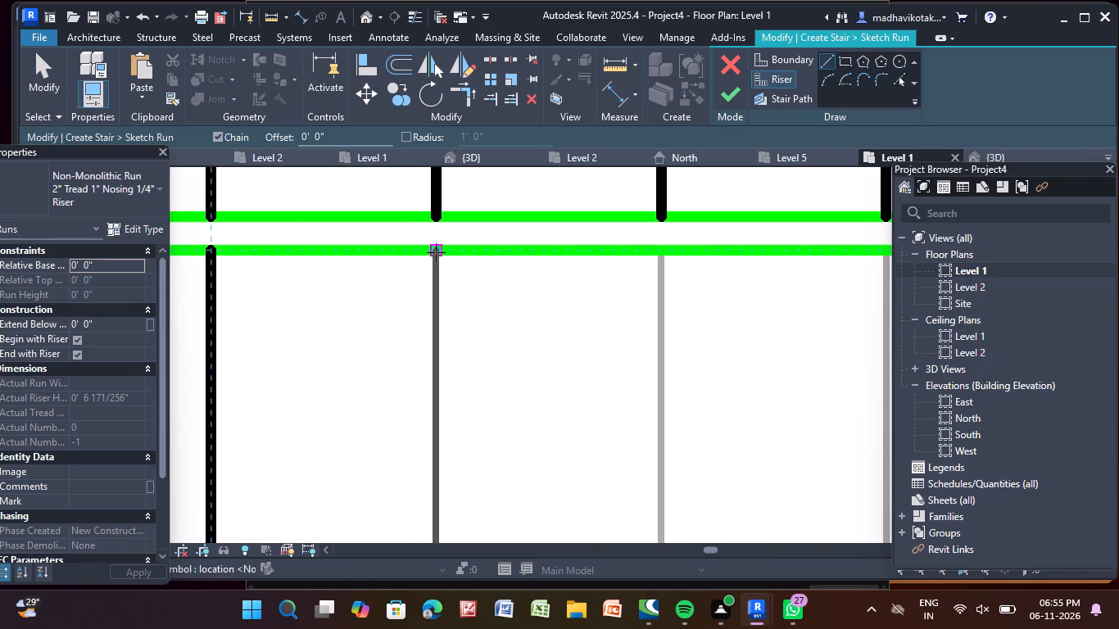
left_click(436, 247)
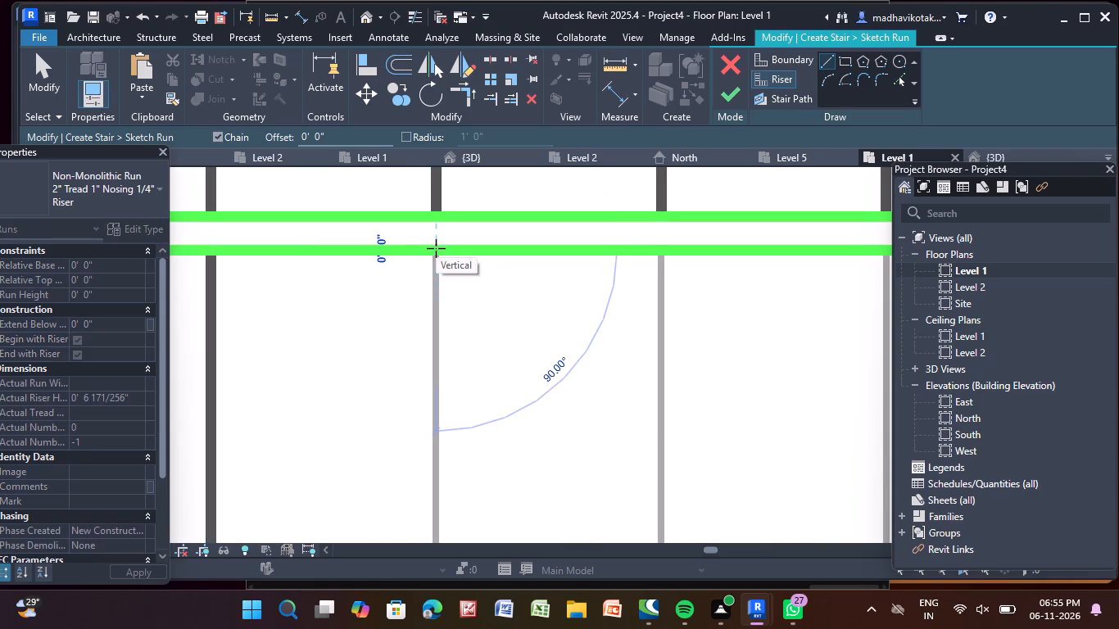
scroll(450, 494, "down", 2)
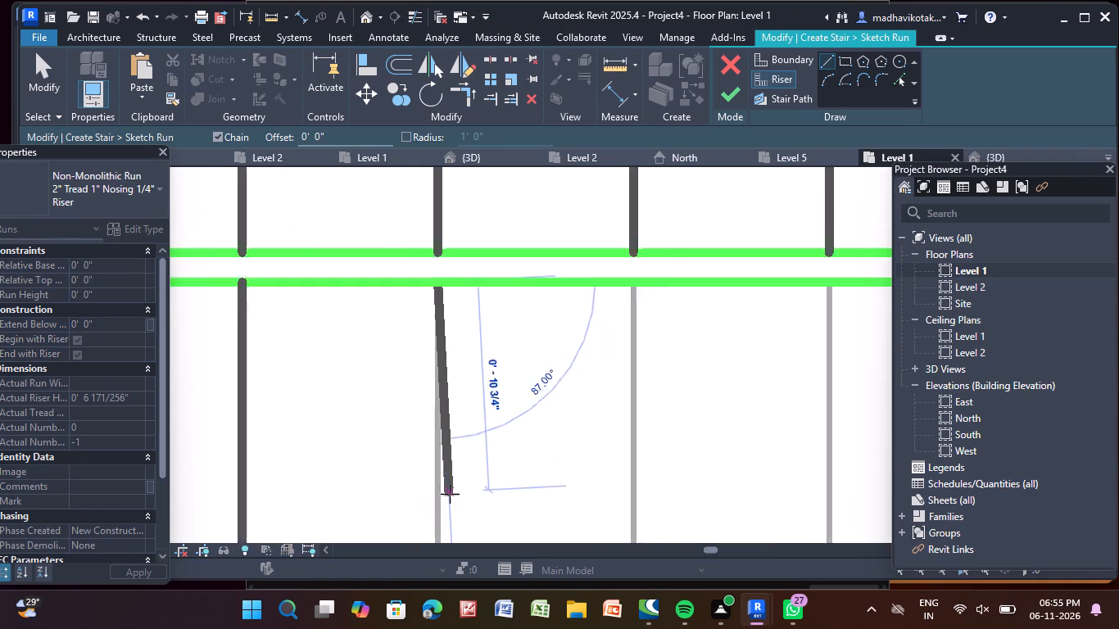
scroll(450, 494, "down", 2)
middle_click_drag(450, 493, 442, 177)
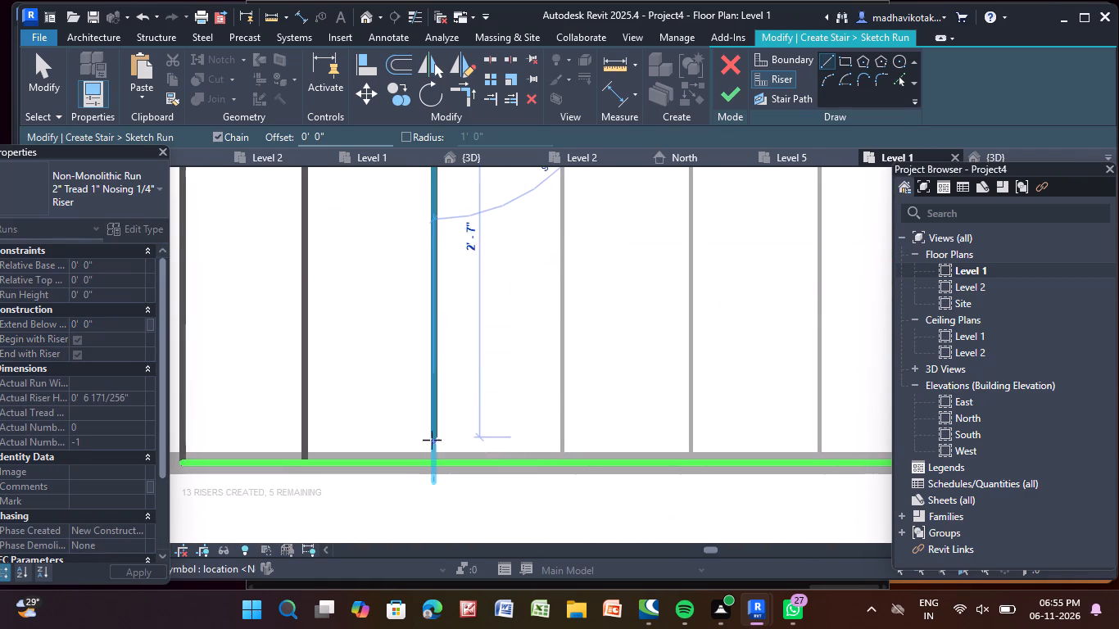
left_click(432, 463)
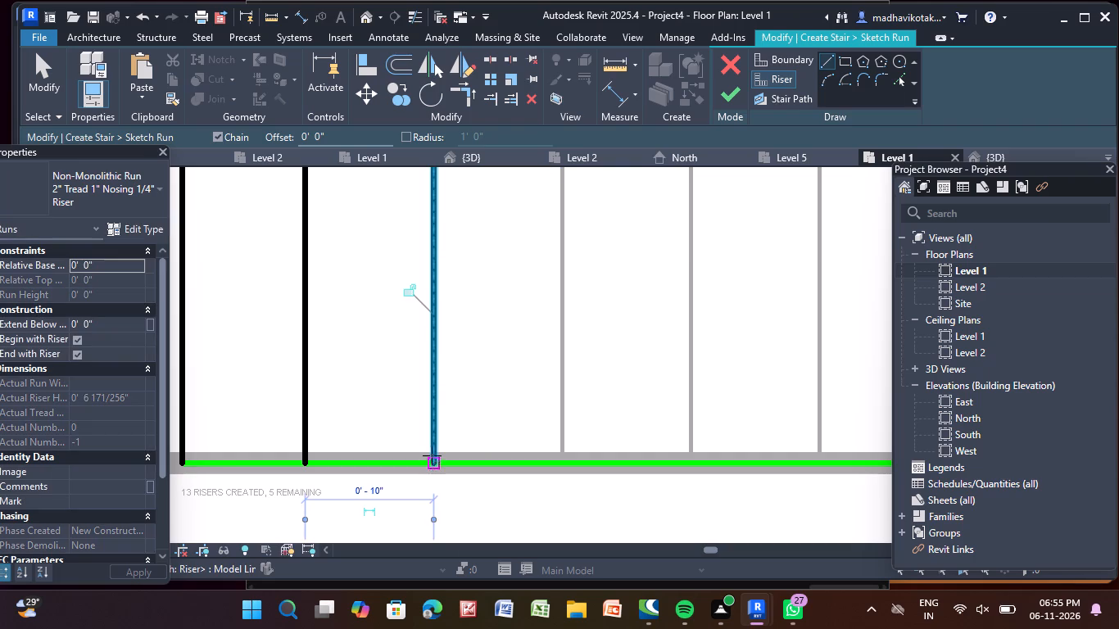
Draw the south flight's fourth riser, 2'-9" long and 10" east of the third, from the divider to the south boundary.
scroll(419, 375, "down", 3)
middle_click_drag(419, 375, 324, 449)
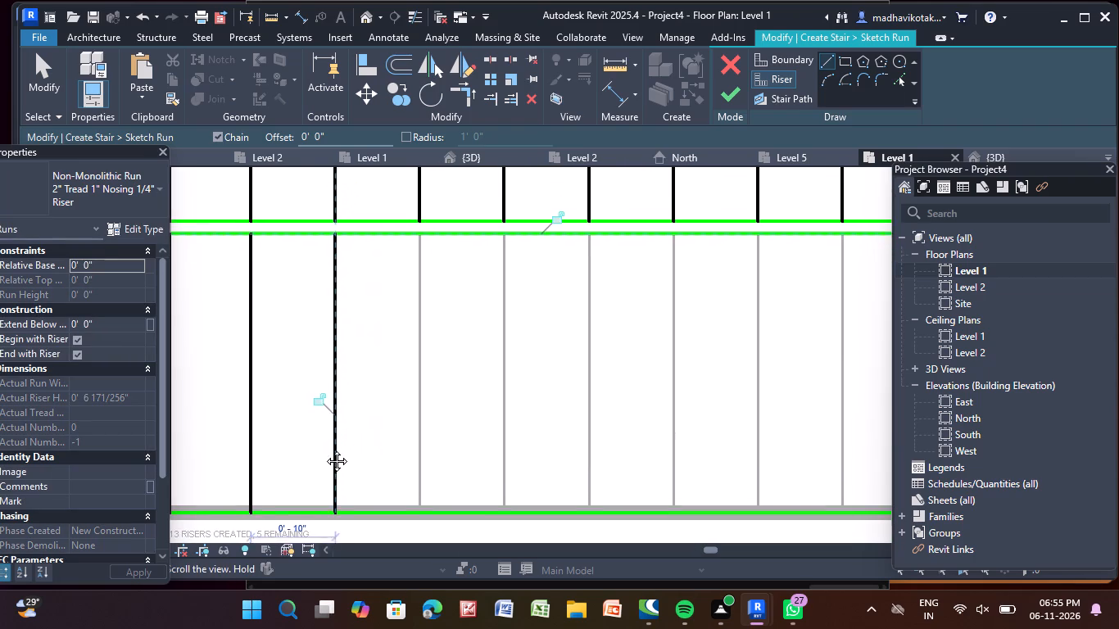
middle_click_drag(324, 449, 323, 433)
scroll(421, 251, "up", 2)
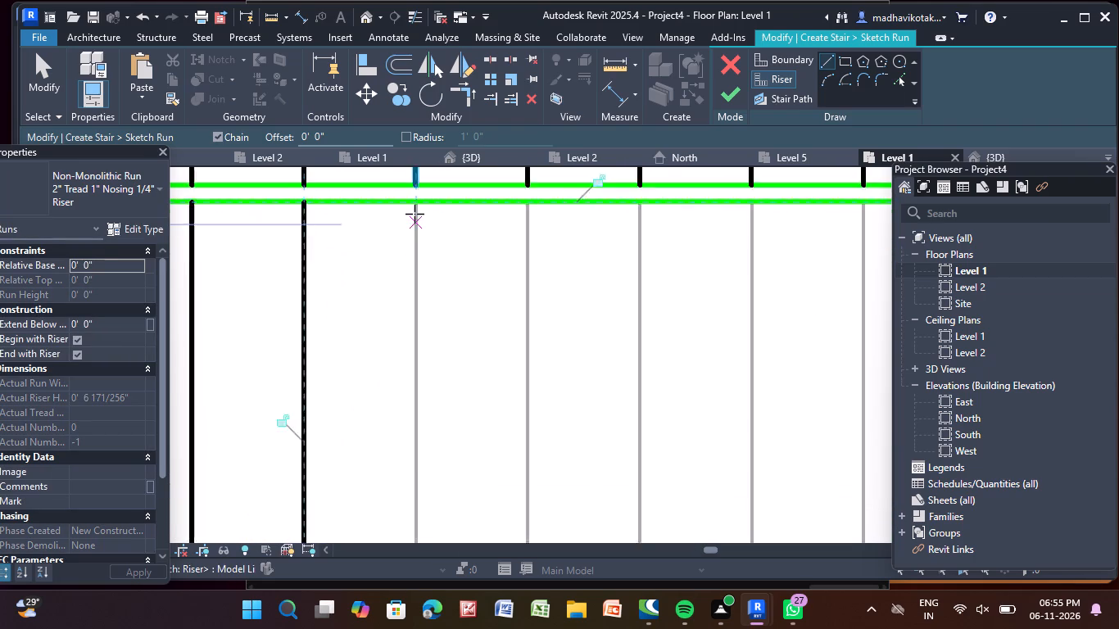
scroll(415, 214, "up", 4)
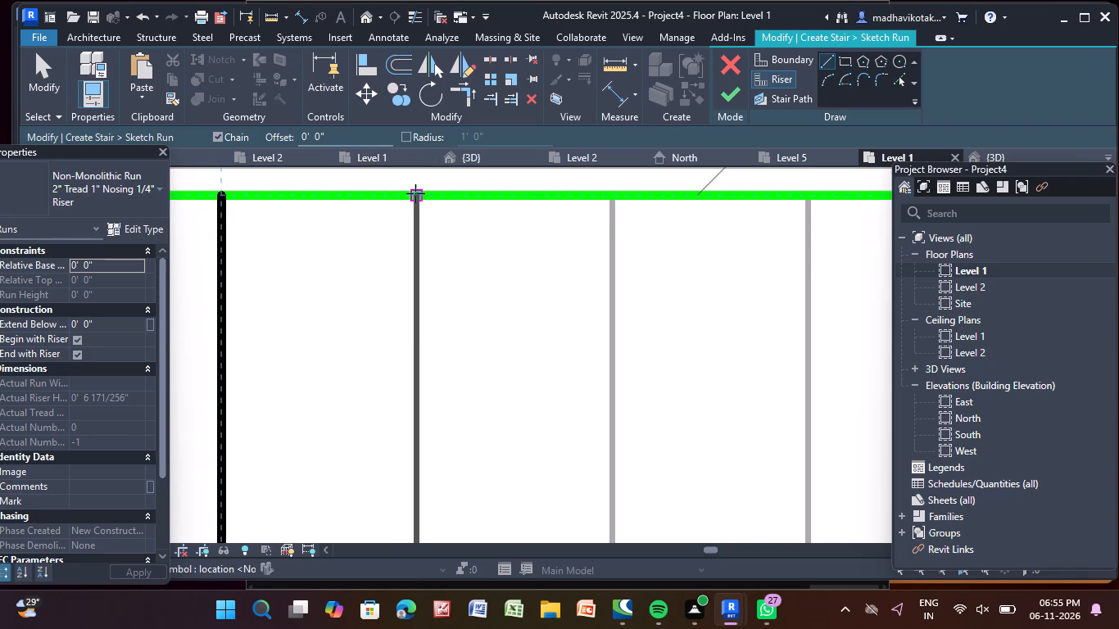
left_click(415, 193)
scroll(419, 495, "down", 3)
middle_click_drag(419, 490, 418, 469)
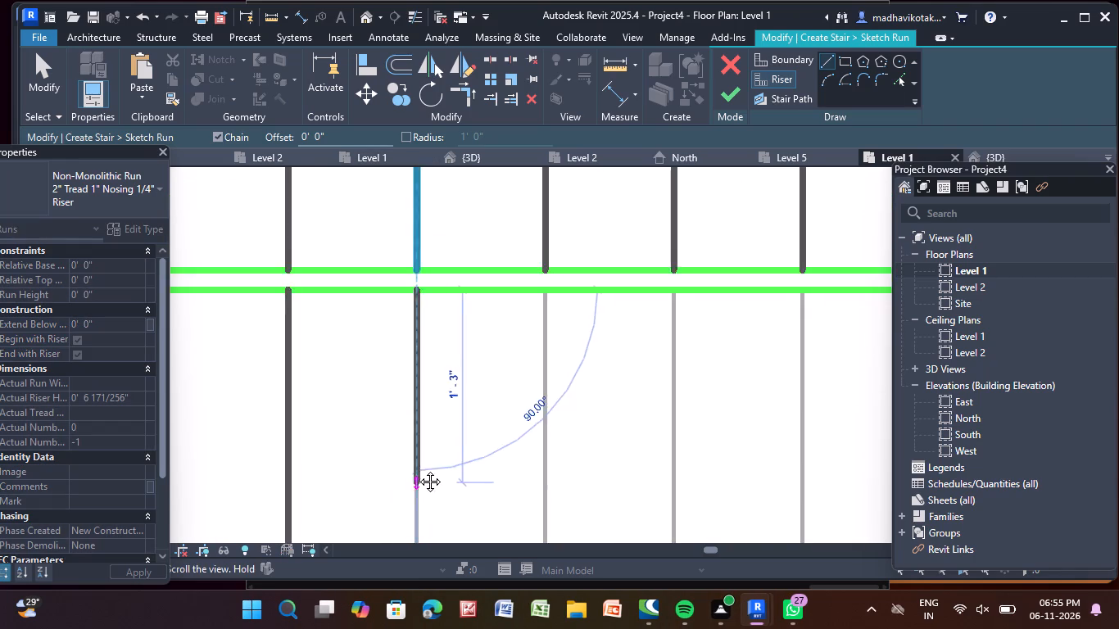
middle_click_drag(418, 469, 392, 199)
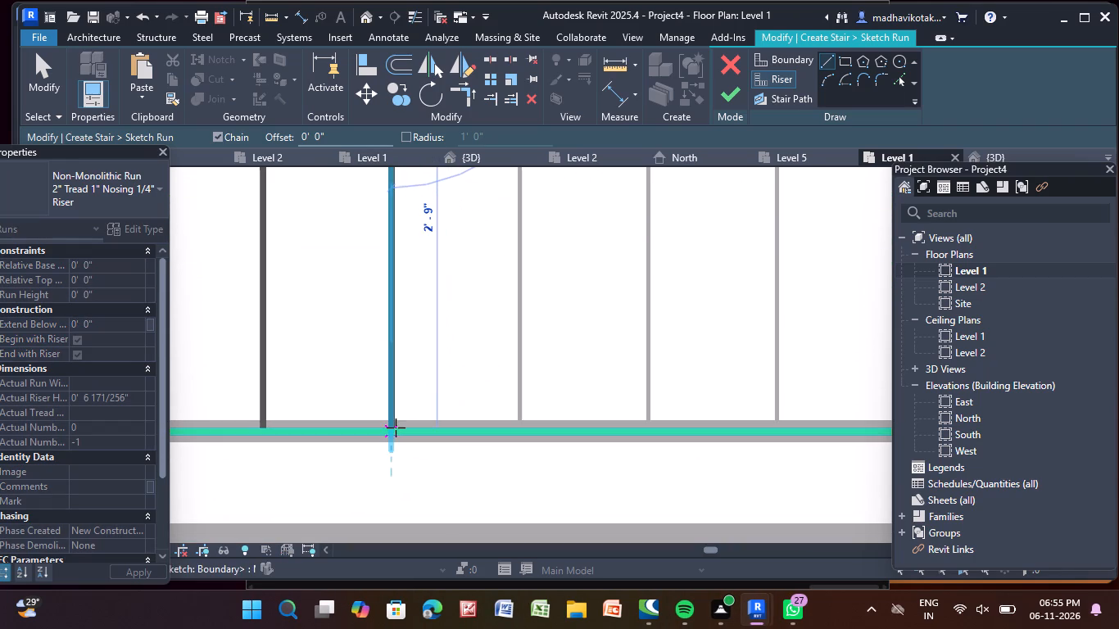
left_click(391, 432)
Draw the south flight's fifth riser, 2'-9" long, over the next tread line east, from the divider to the south boundary.
scroll(399, 314, "down", 3)
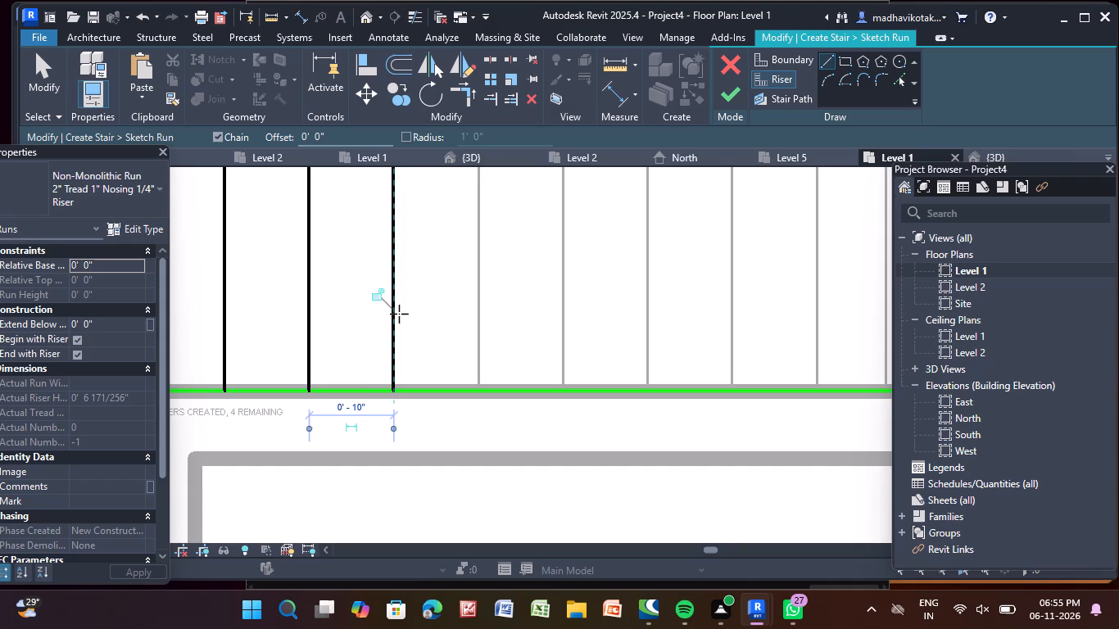
middle_click_drag(395, 325, 304, 473)
scroll(396, 260, "up", 4)
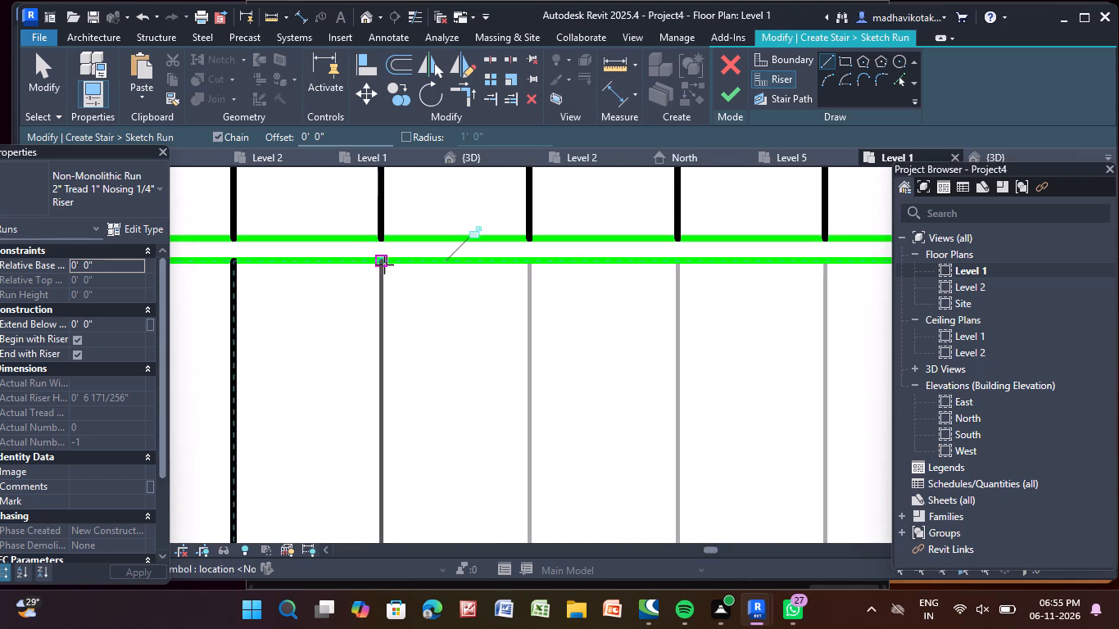
scroll(384, 265, "up", 3)
left_click(382, 255)
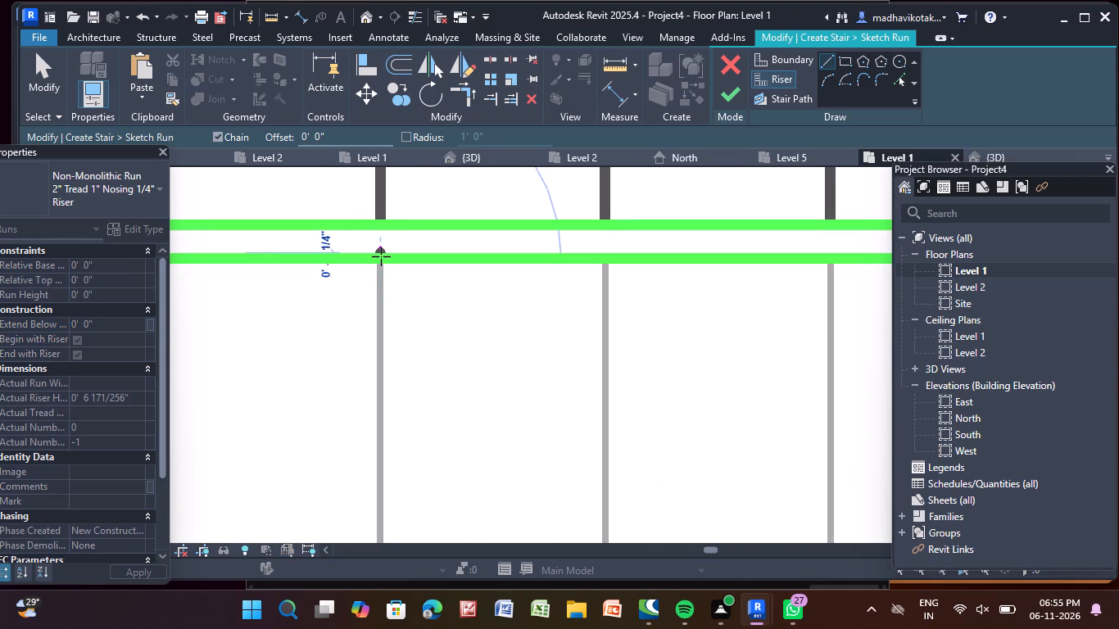
scroll(376, 446, "down", 3)
middle_click_drag(376, 444, 377, 381)
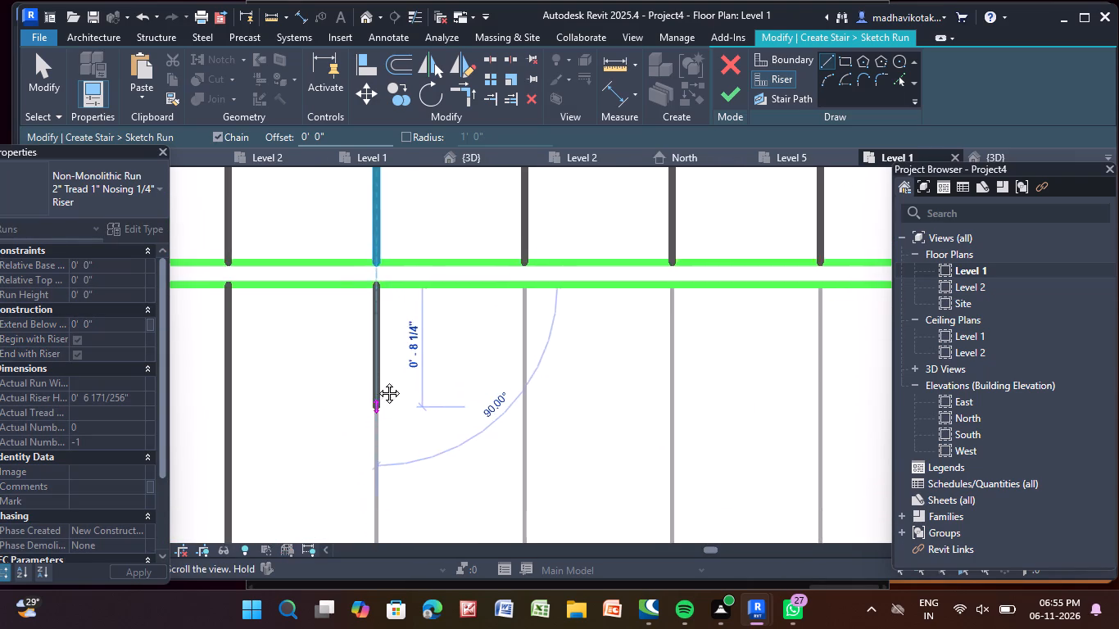
middle_click_drag(377, 381, 381, 159)
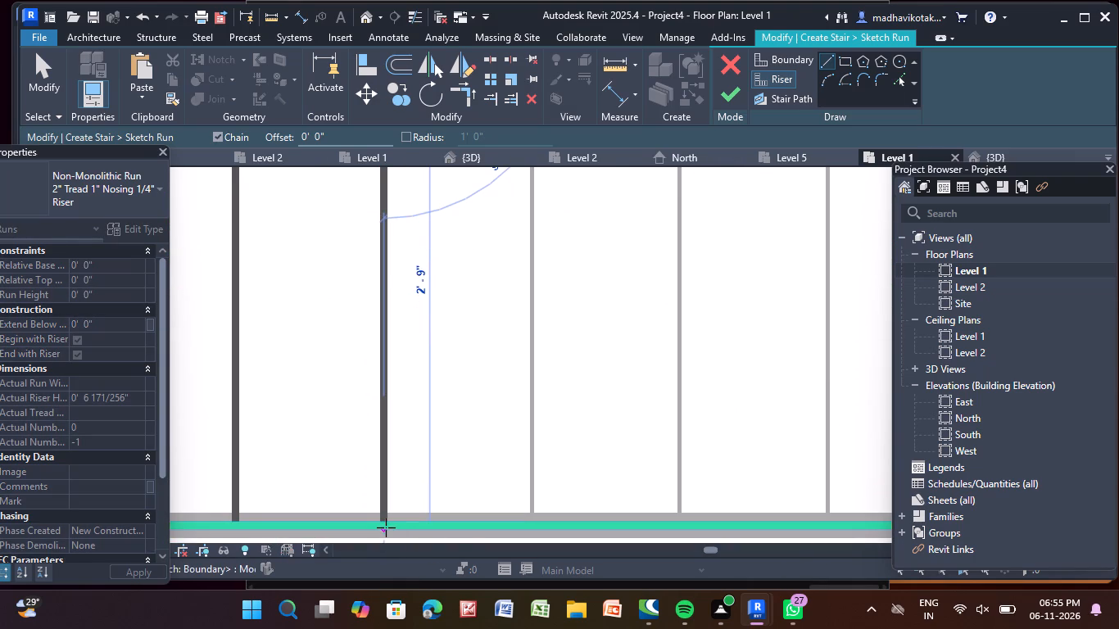
left_click(386, 527)
Draw the south flight's sixth riser 10" east of the fifth, from the divider down to the south boundary.
scroll(417, 426, "down", 4)
middle_click_drag(417, 426, 375, 504)
scroll(452, 290, "up", 7)
left_click(431, 274)
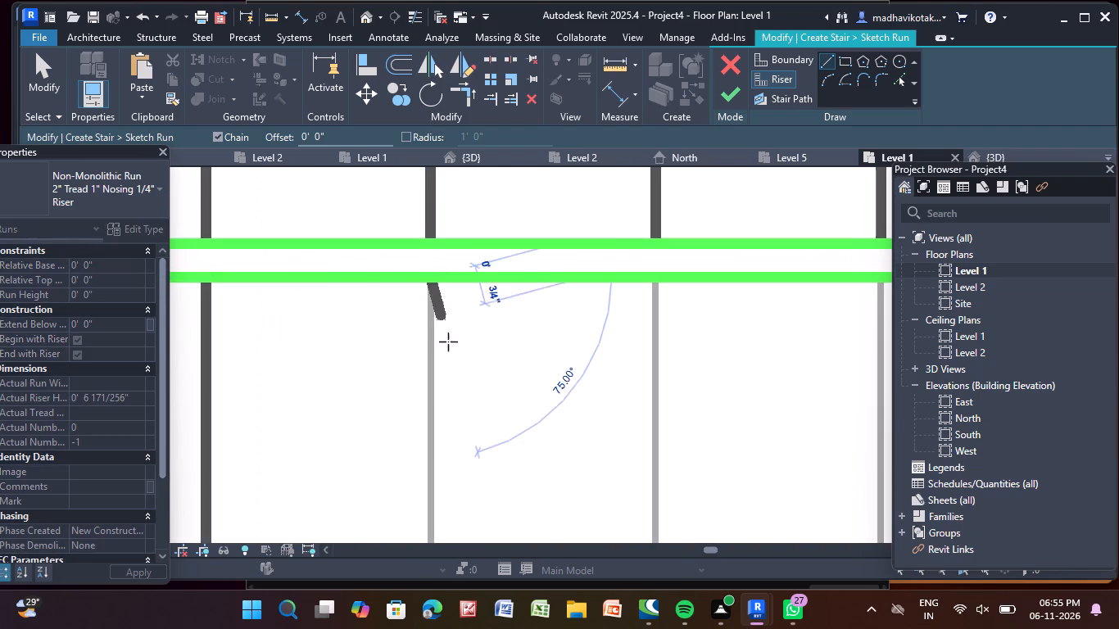
scroll(426, 473, "down", 4)
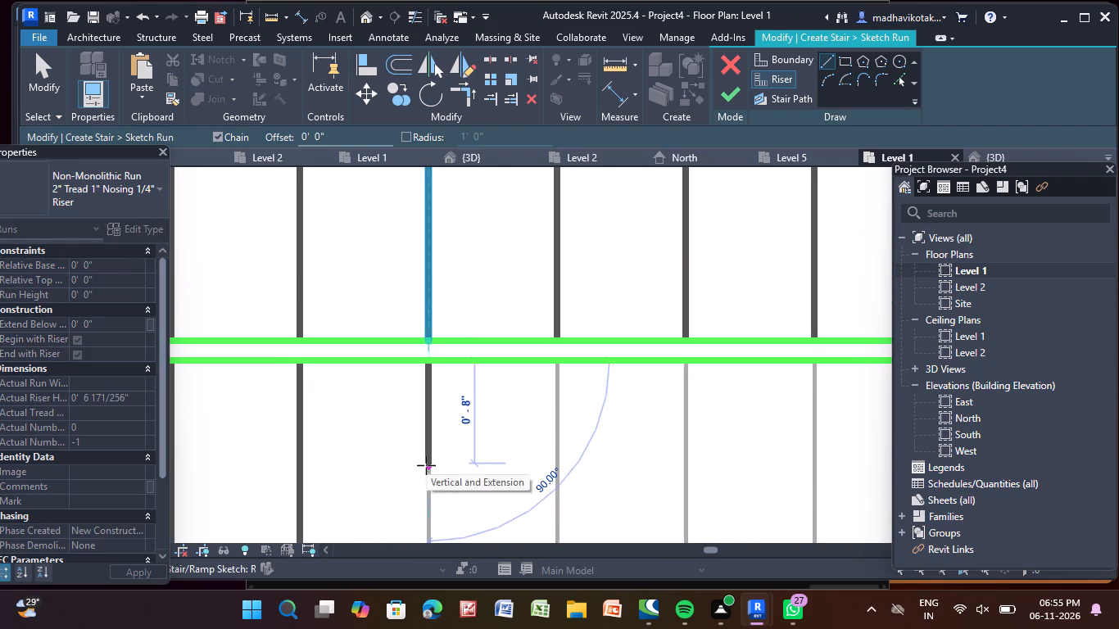
scroll(426, 464, "down", 4)
middle_click_drag(426, 455, 431, 369)
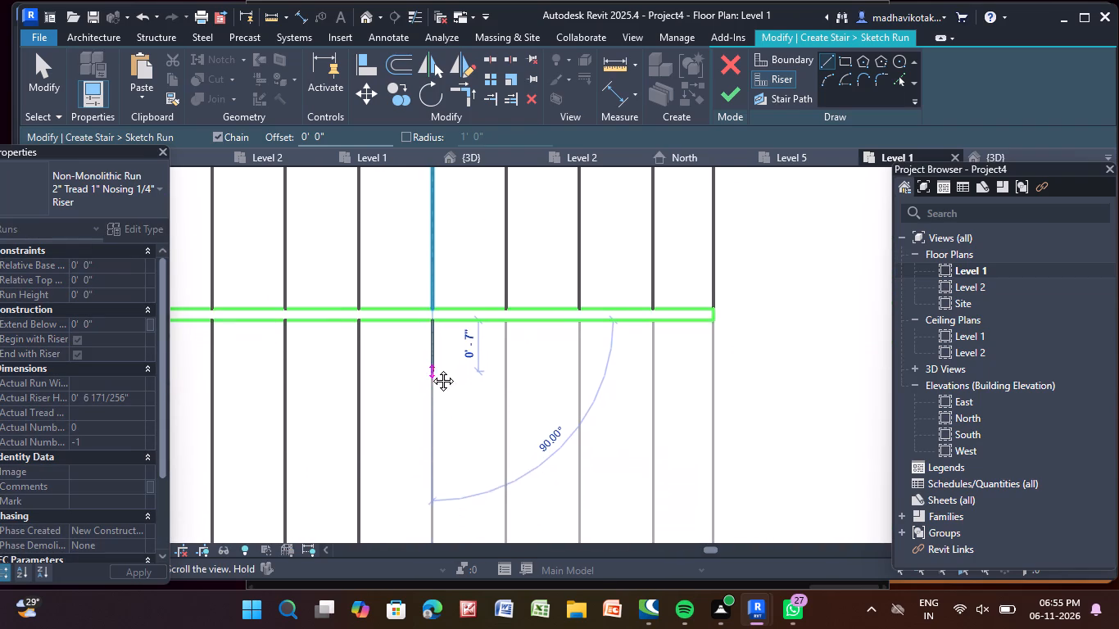
middle_click_drag(431, 369, 415, 138)
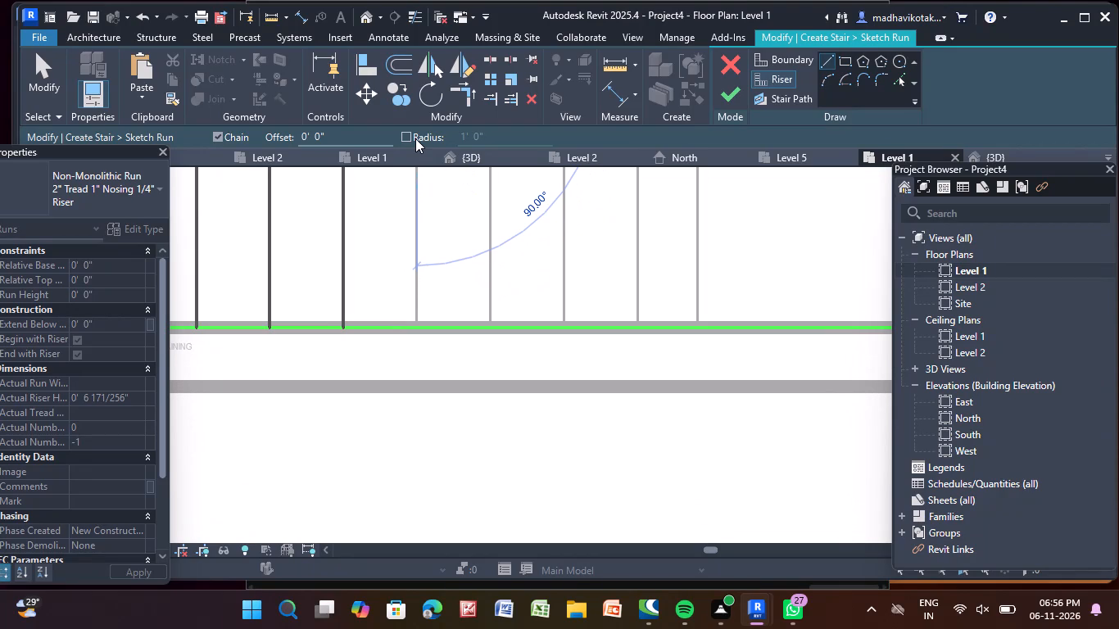
left_click(419, 326)
Draw the south flight's seventh riser 10" east of the sixth, from the divider to the south boundary.
scroll(422, 312, "down", 4)
middle_click_drag(423, 312, 388, 383)
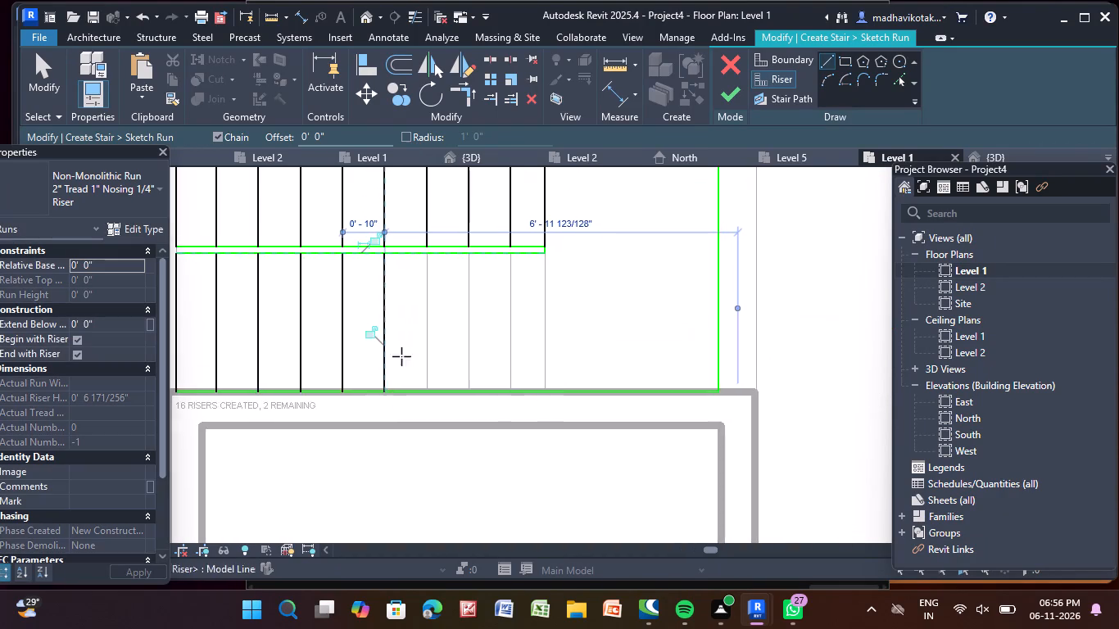
scroll(428, 256, "up", 7)
left_click(426, 247)
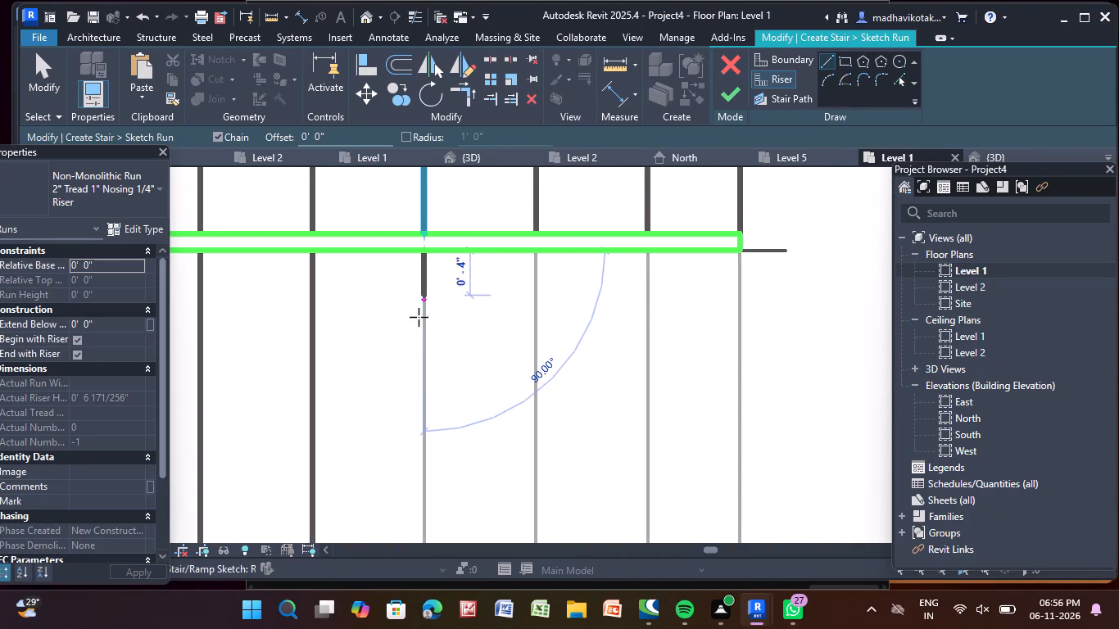
middle_click_drag(433, 437, 435, 224)
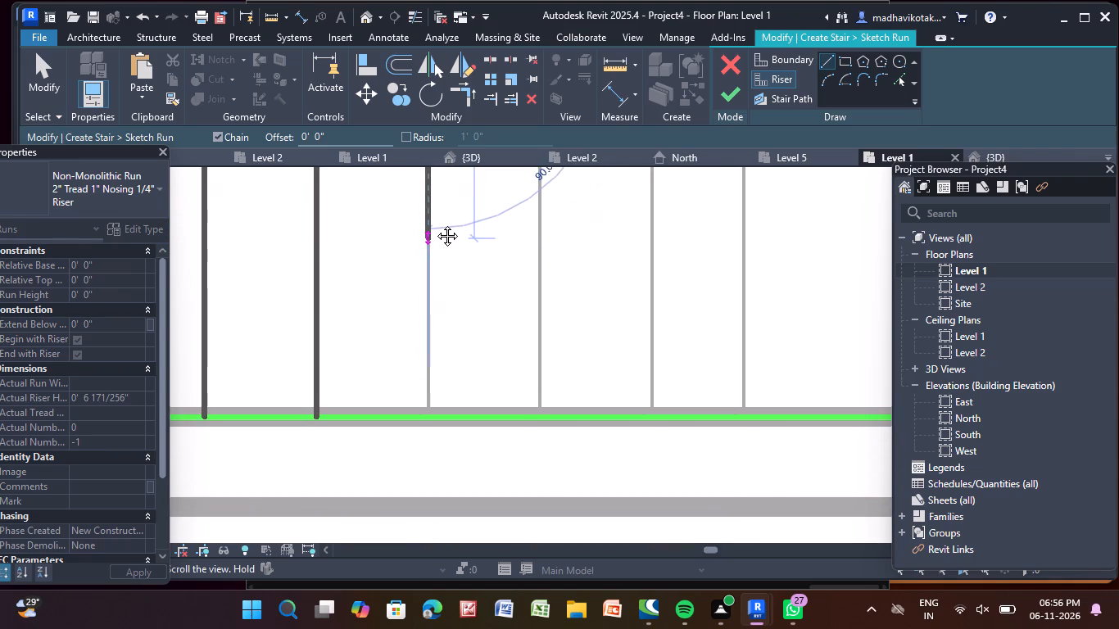
middle_click_drag(435, 224, 422, 164)
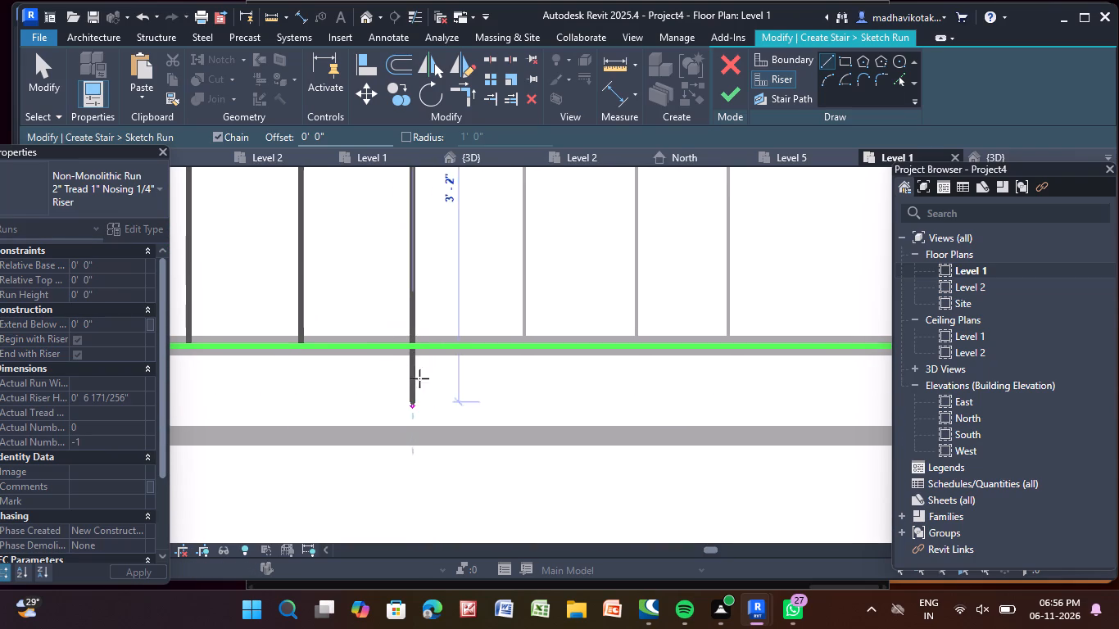
left_click(411, 339)
Draw the south flight's eighth riser 10" east of the seventh, from the divider to the south boundary.
scroll(444, 303, "down", 2)
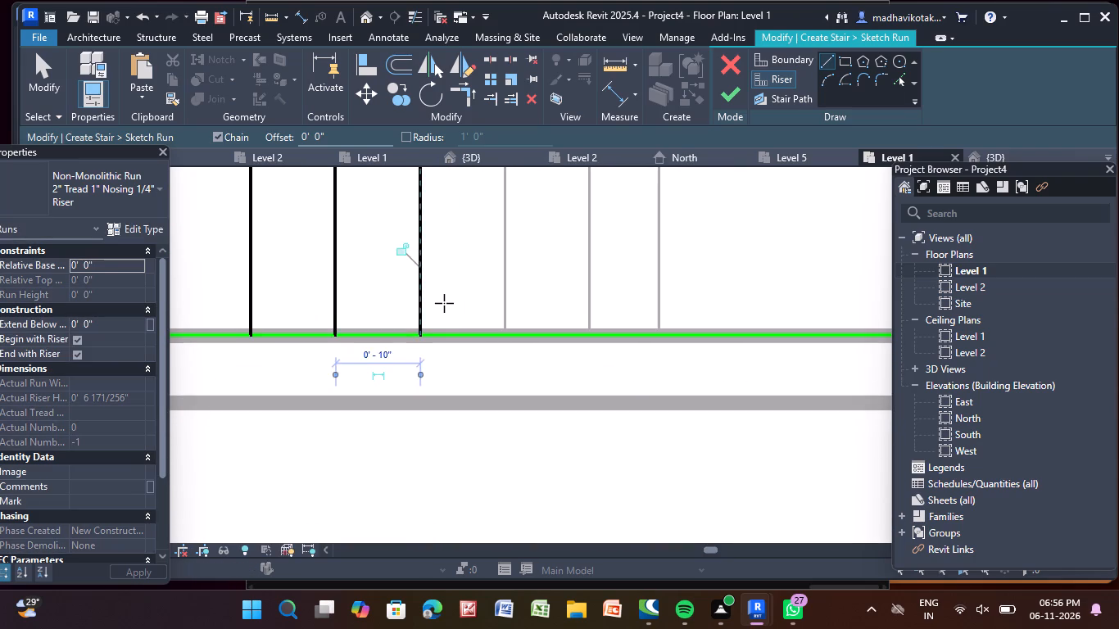
middle_click_drag(444, 303, 349, 457)
scroll(424, 235, "up", 3)
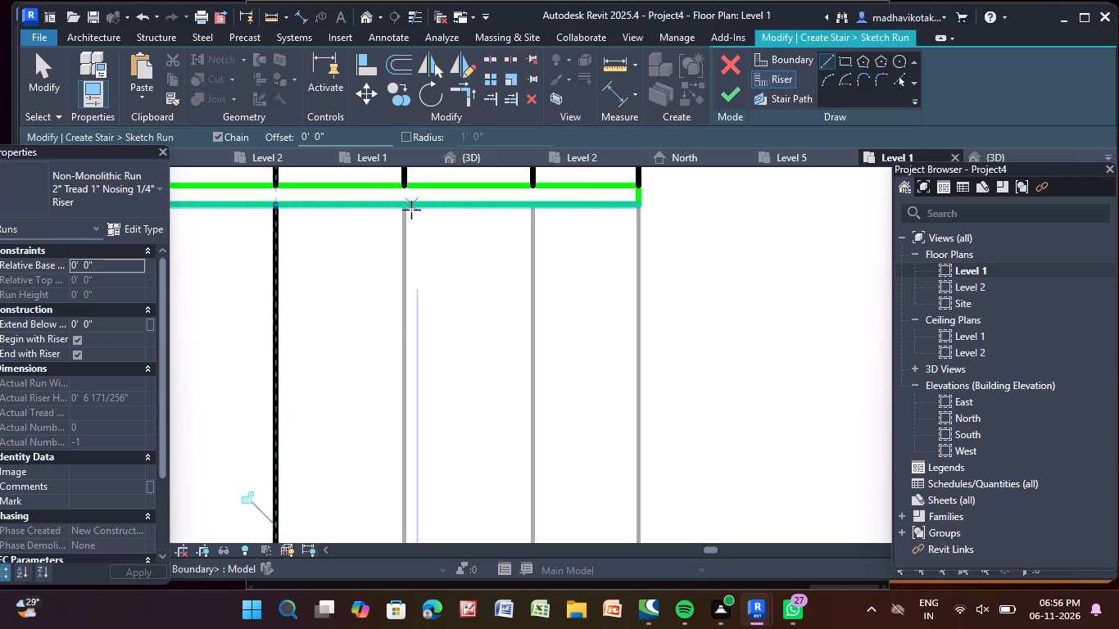
scroll(411, 209, "up", 3)
left_click(401, 202)
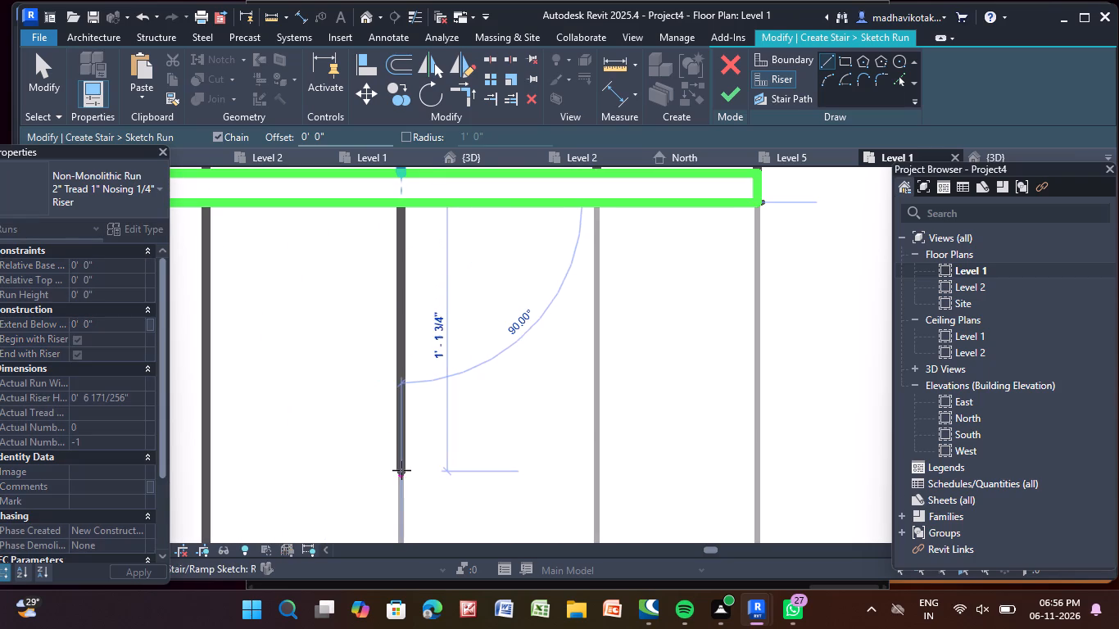
scroll(401, 470, "down", 3)
middle_click_drag(401, 468, 403, 120)
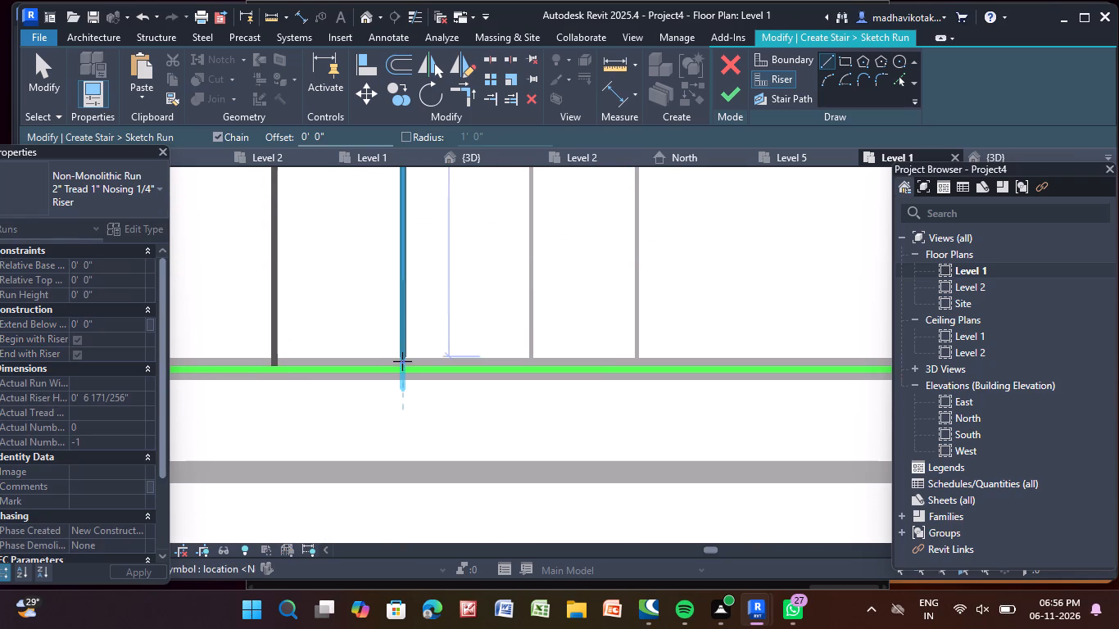
left_click(402, 369)
Draw the south flight's ninth riser over the next tread line east, from the divider to the south boundary.
scroll(415, 279, "down", 2)
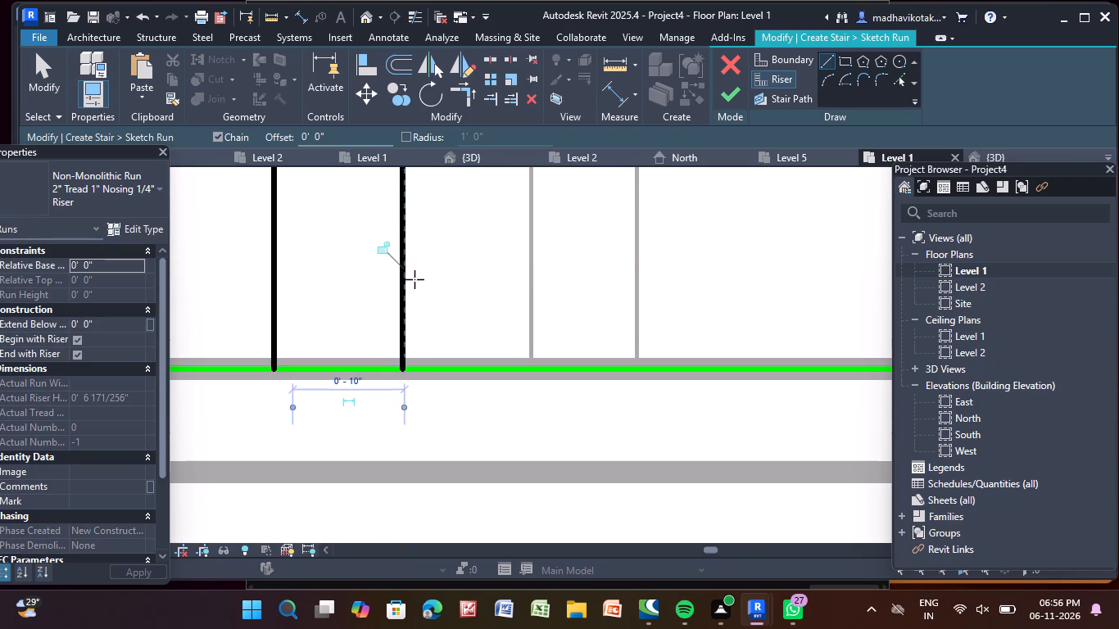
scroll(415, 279, "down", 1)
middle_click_drag(415, 279, 306, 443)
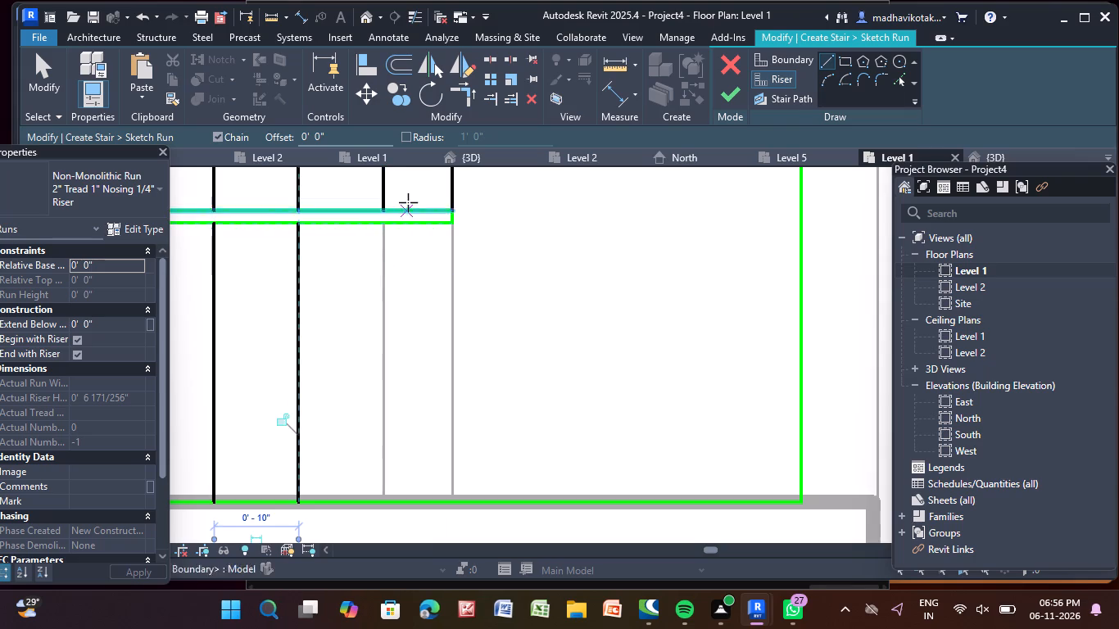
scroll(408, 202, "up", 6)
left_click(376, 225)
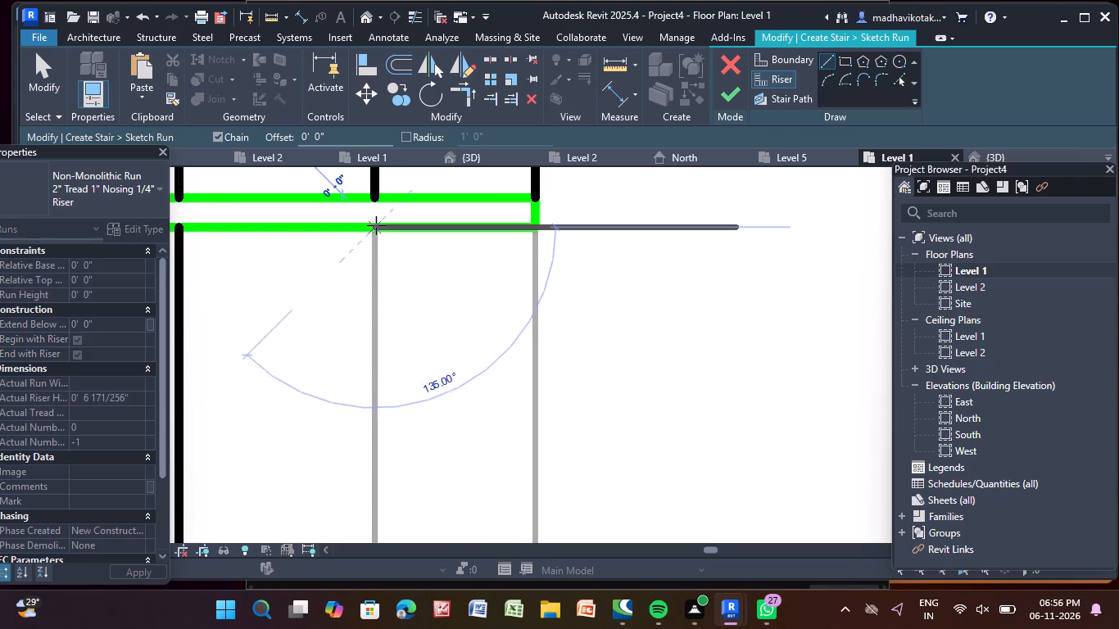
scroll(379, 511, "down", 3)
middle_click_drag(379, 515, 405, 148)
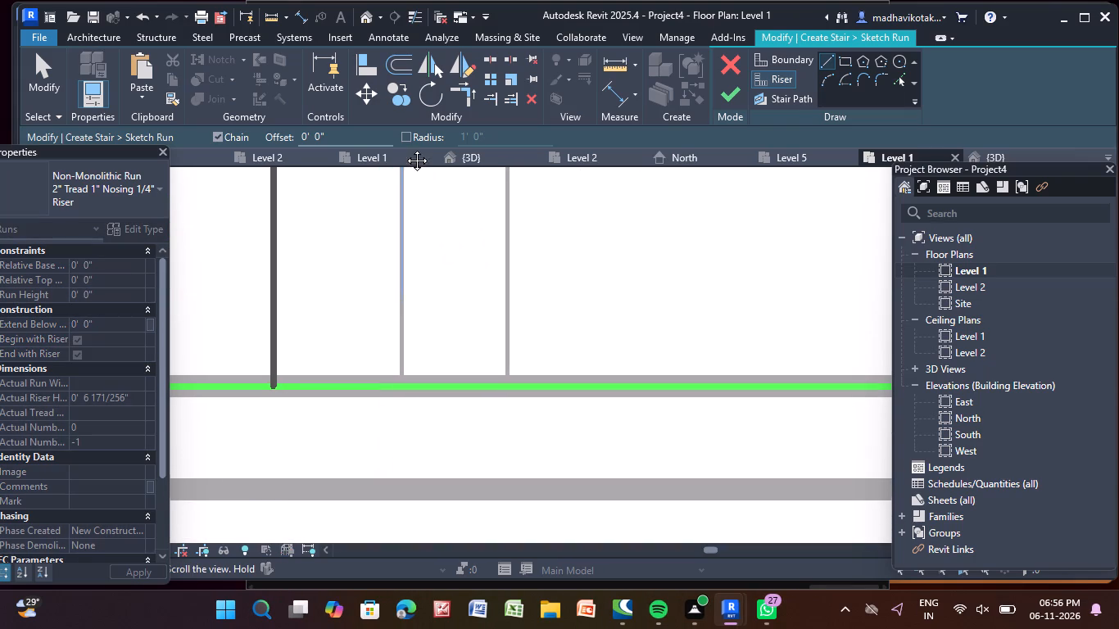
middle_click_drag(405, 148, 405, 147)
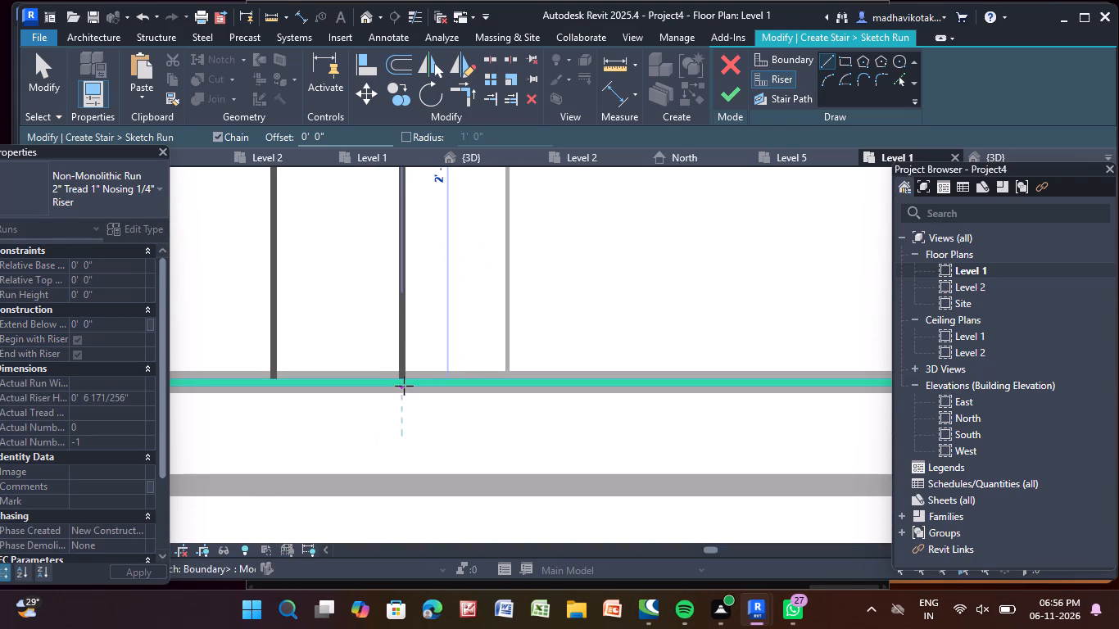
left_click(402, 380)
Draw the south flight's tenth riser, about 8 1/4" east of the ninth, from the divider's east end to the south boundary.
scroll(406, 360, "down", 4)
middle_click_drag(405, 360, 364, 442)
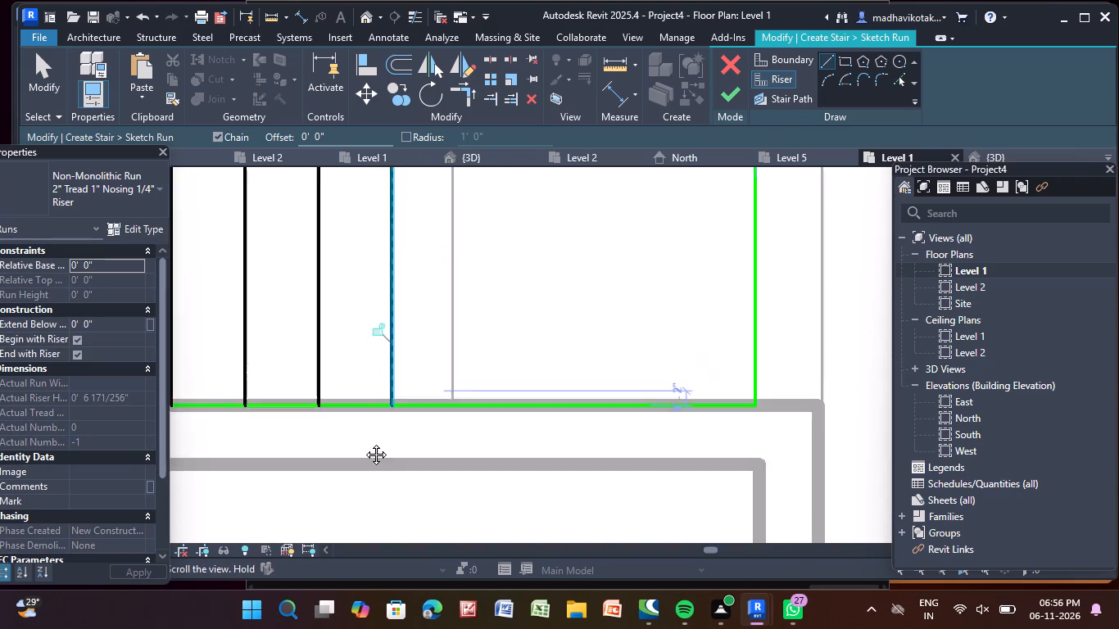
middle_click_drag(364, 442, 329, 496)
scroll(419, 310, "up", 8)
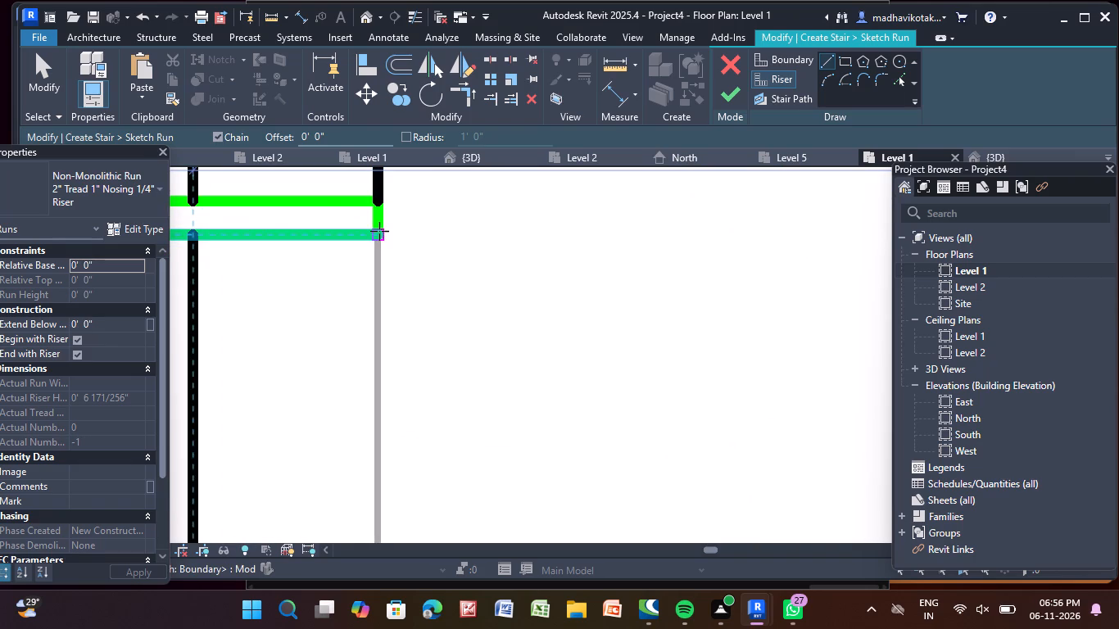
left_click(379, 231)
scroll(374, 514, "down", 4)
middle_click_drag(374, 509, 396, 128)
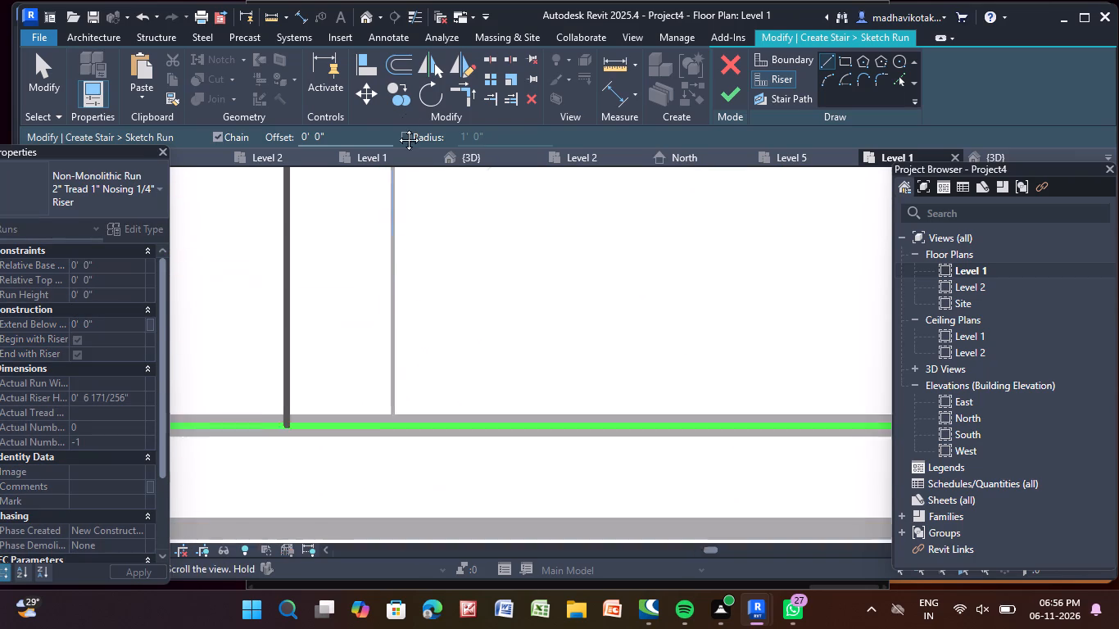
middle_click_drag(396, 128, 396, 105)
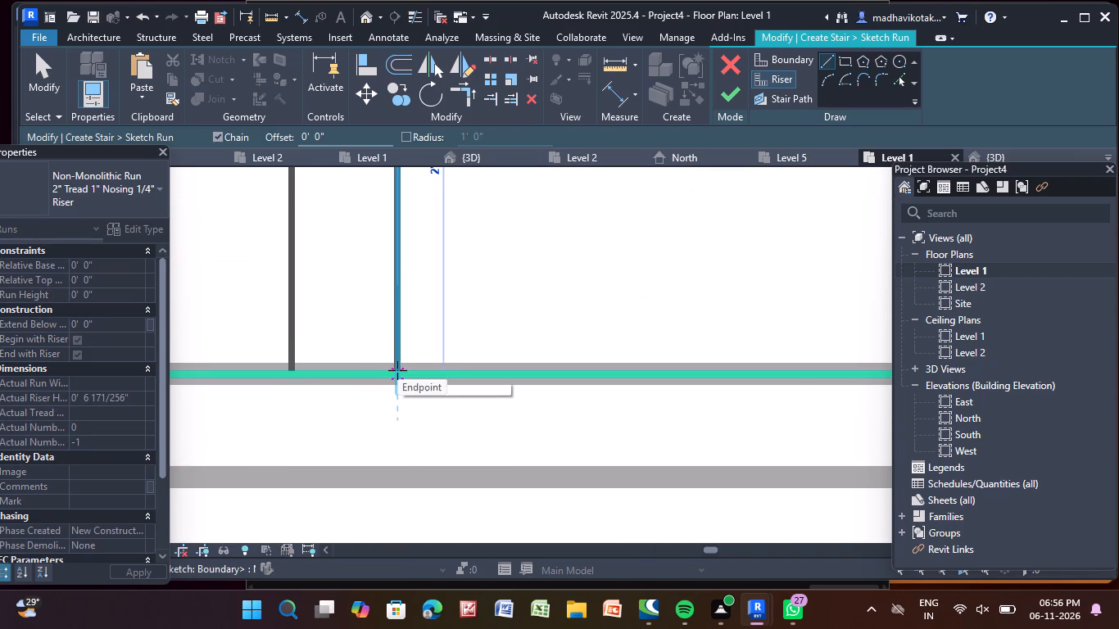
left_click(397, 370)
scroll(437, 341, "down", 12)
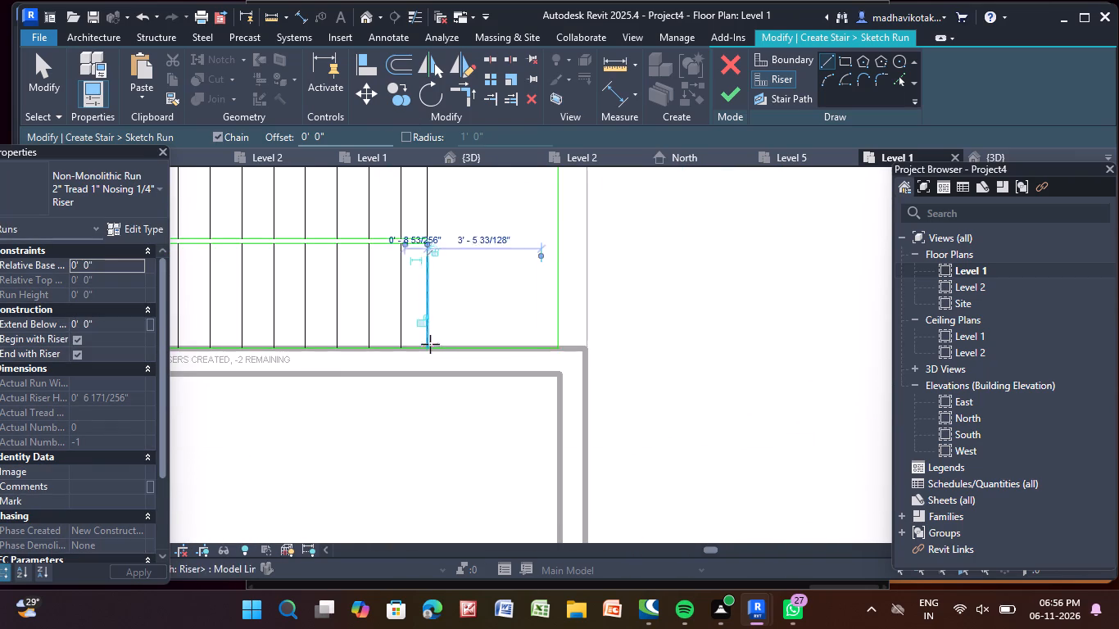
scroll(430, 344, "down", 2)
middle_click_drag(446, 433, 465, 485)
middle_click(465, 485)
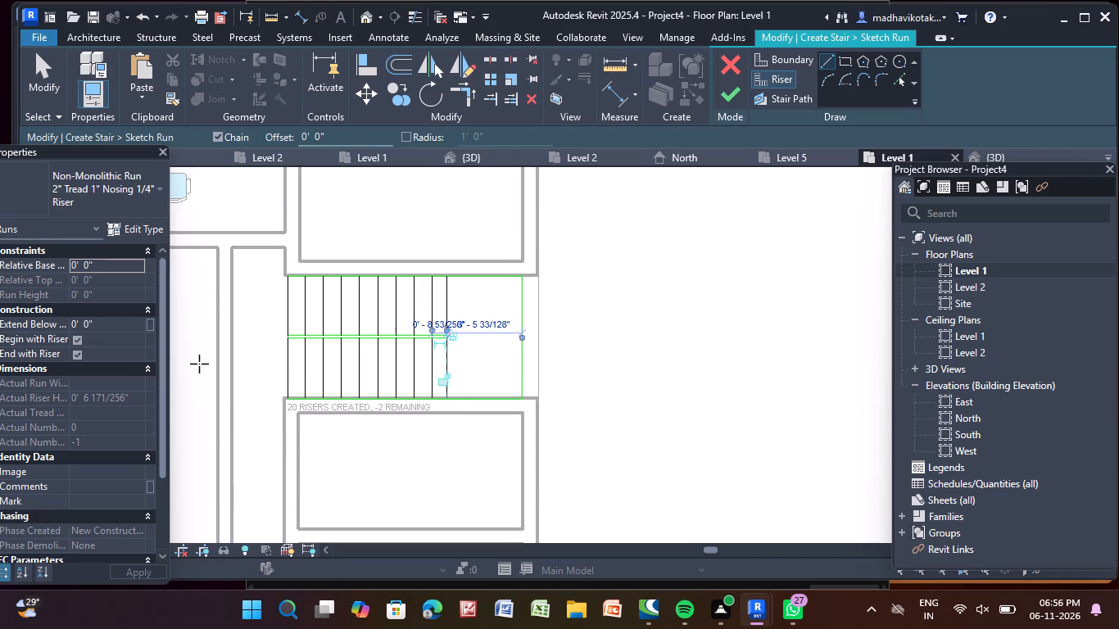
key("Escape")
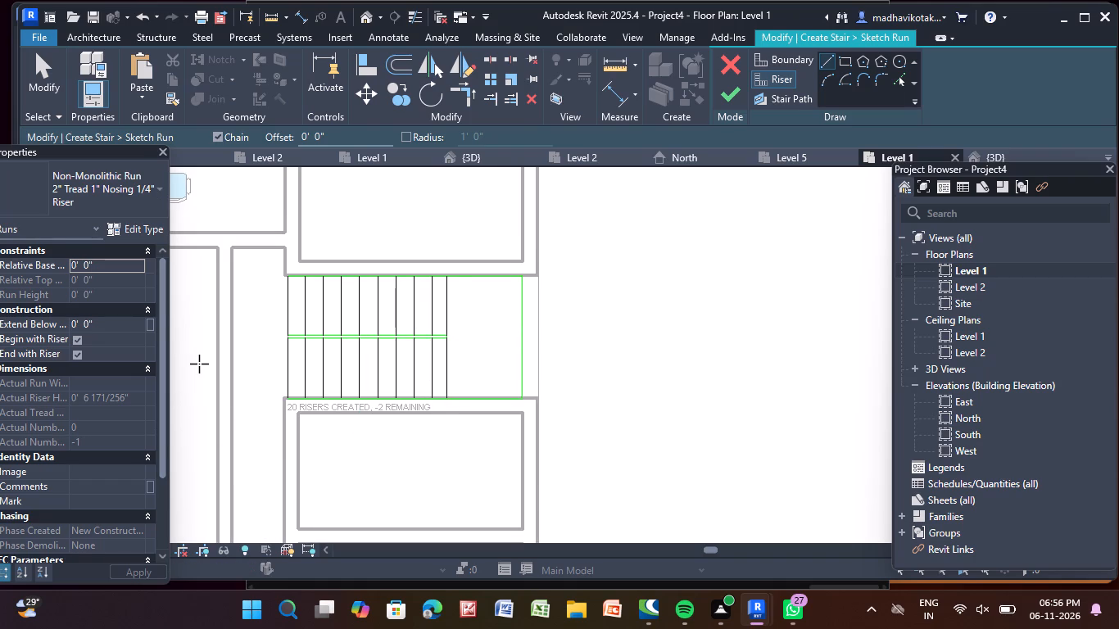
Draw a U-shaped stair path from the north flight's first riser about 8'-3" east, across south, and back to the south flight's west end.
left_click(789, 99)
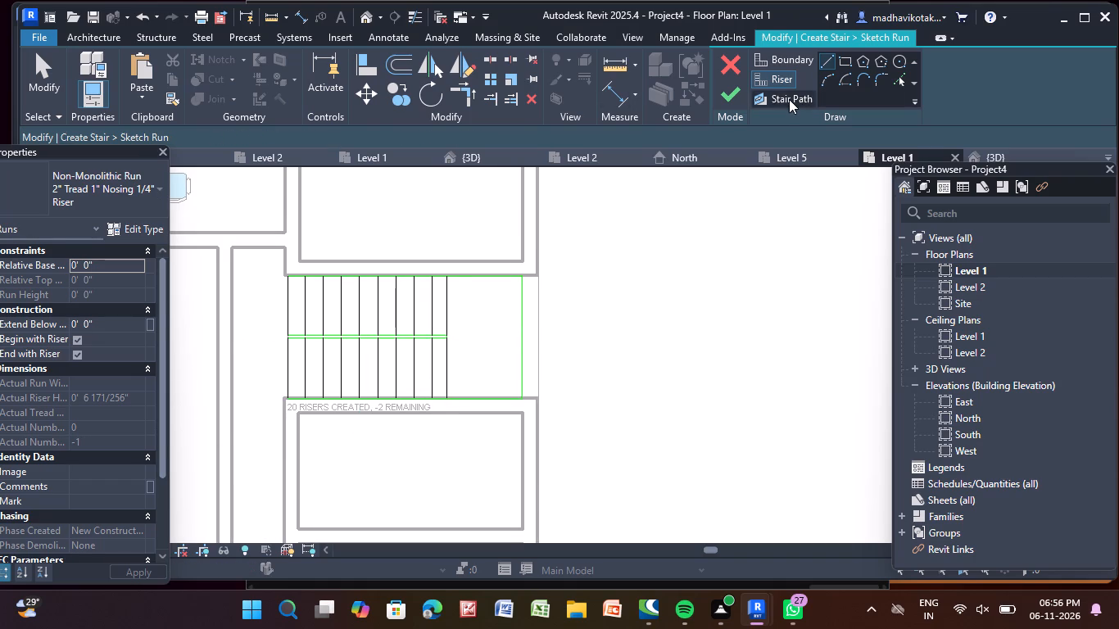
left_click(828, 57)
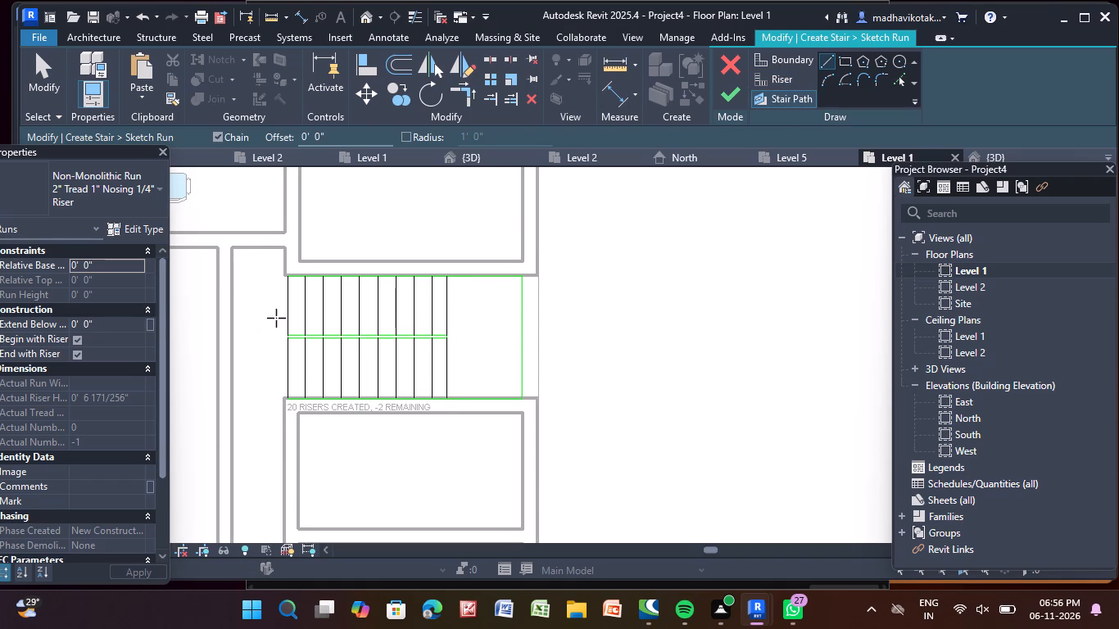
scroll(282, 373, "up", 1)
scroll(297, 293, "up", 3)
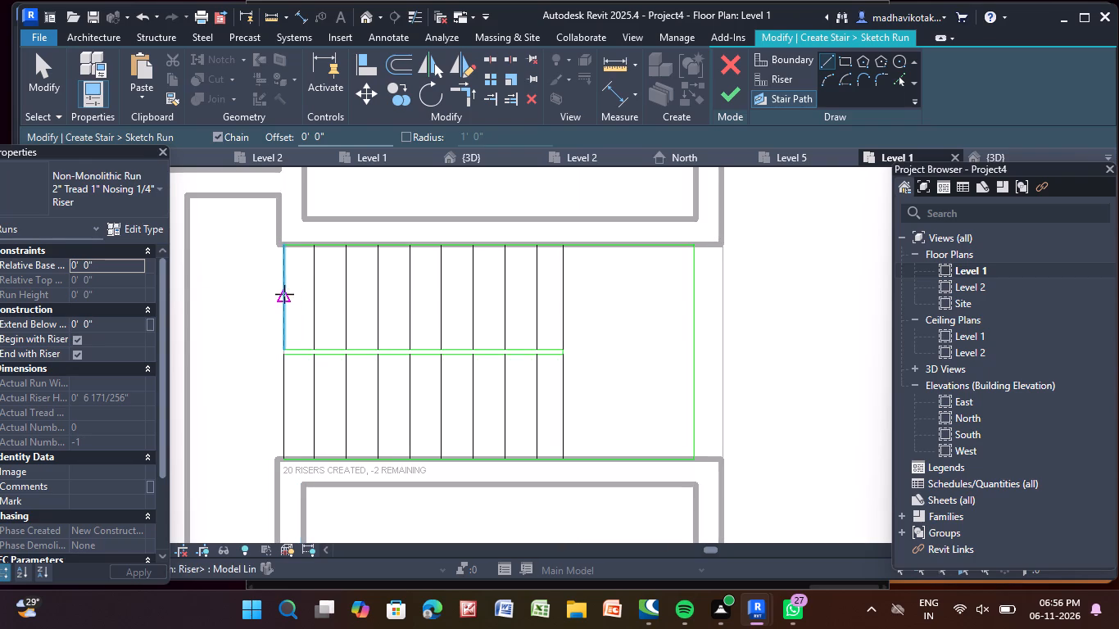
left_click(288, 296)
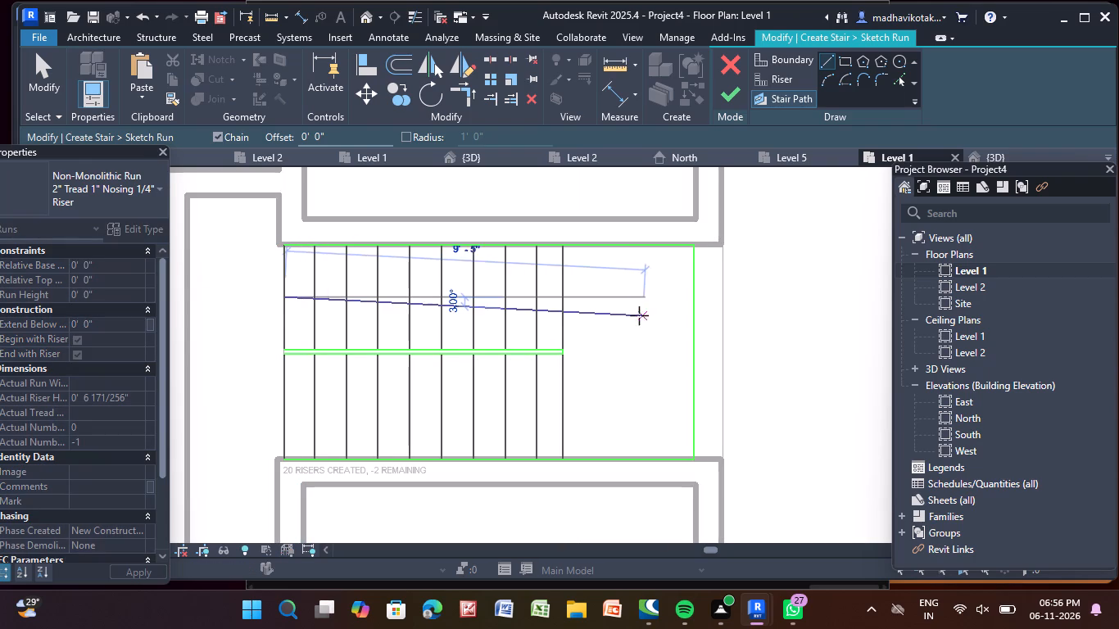
left_click(600, 297)
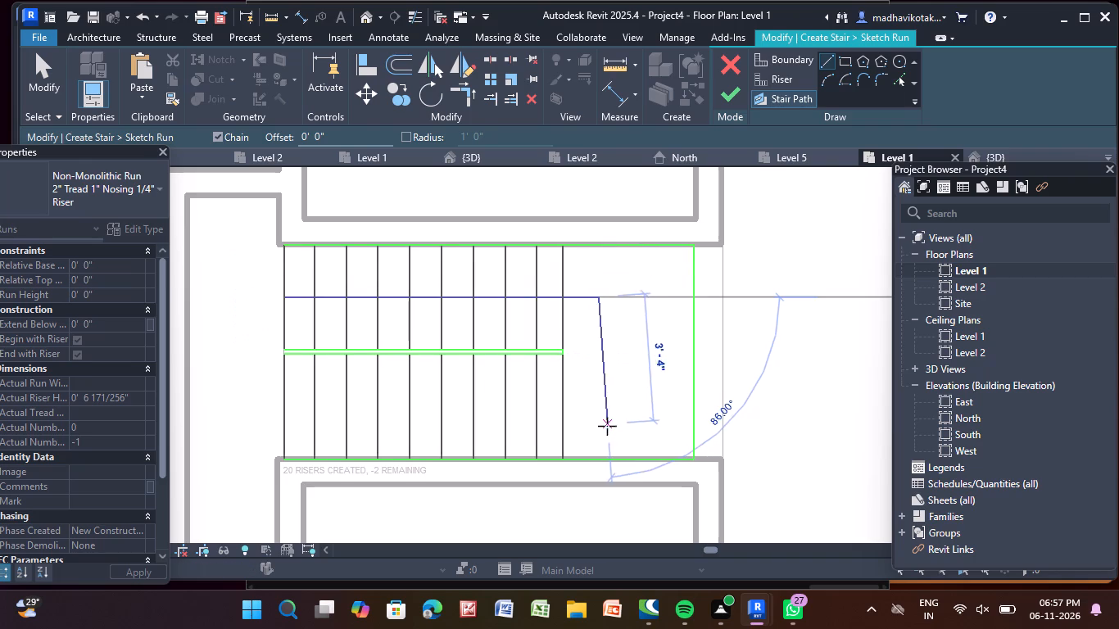
left_click(601, 414)
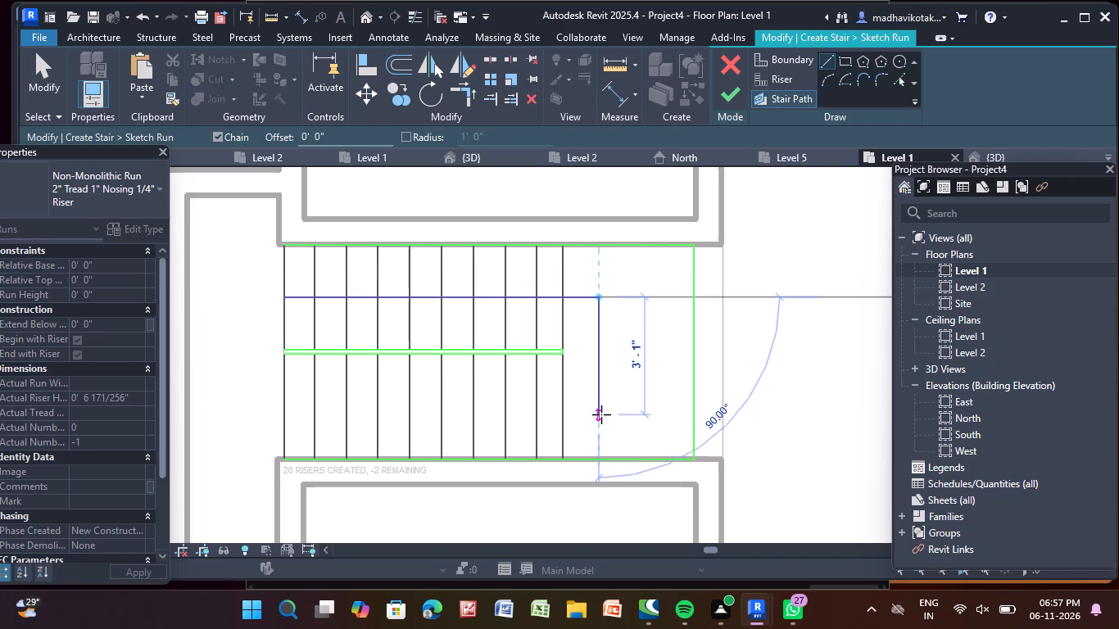
left_click(282, 414)
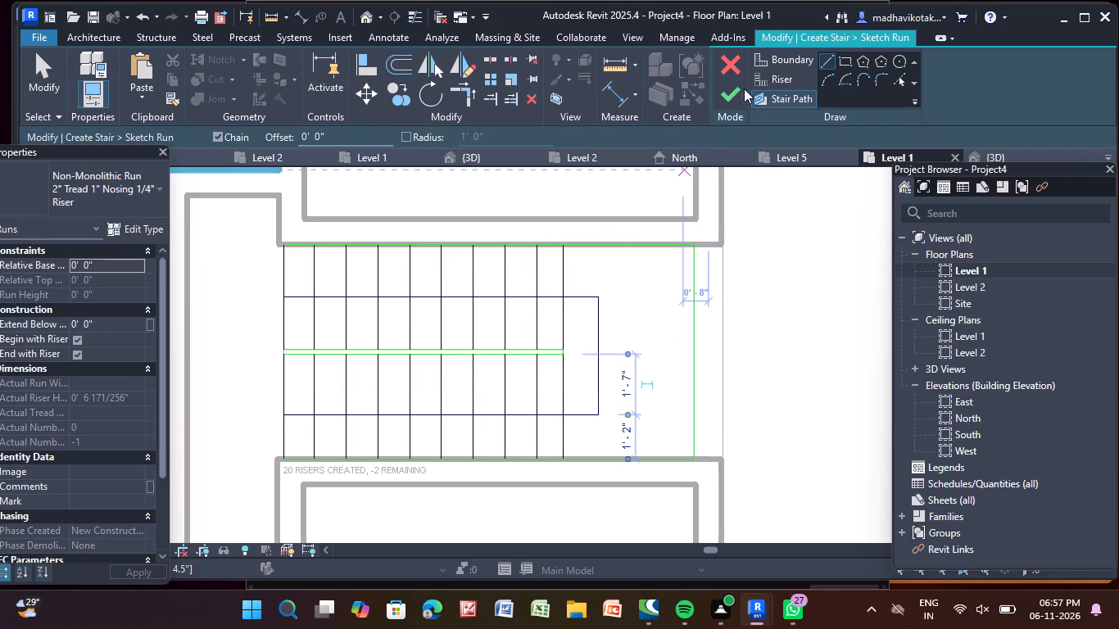
Finish the run sketch and complete the stair.
left_click(724, 96)
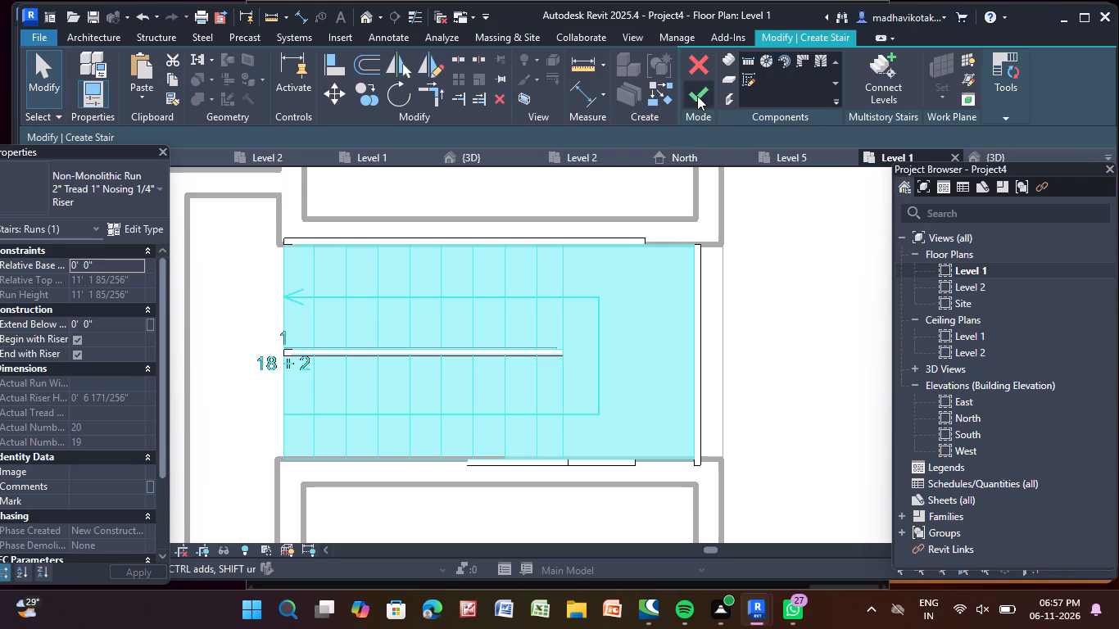
left_click(697, 96)
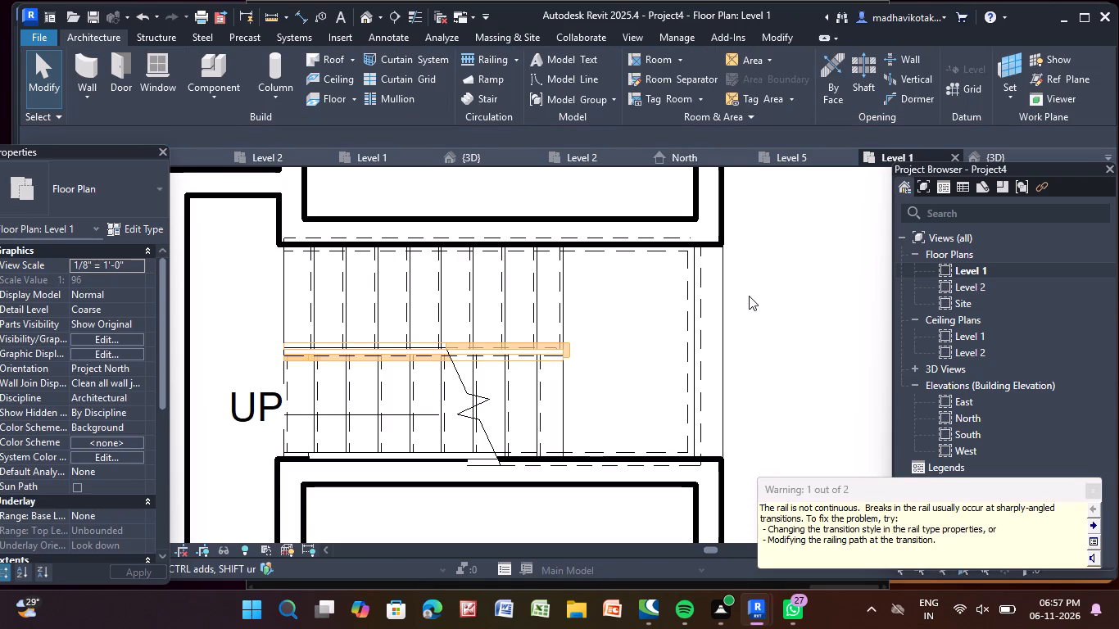
left_click(749, 296)
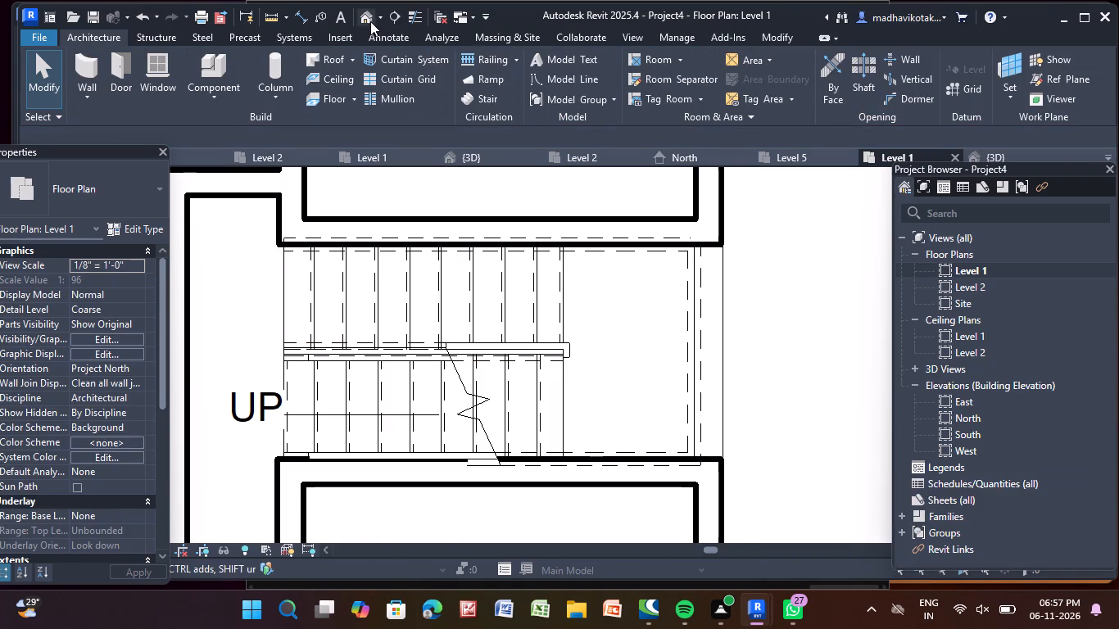
In the 3D view, set the stair's top offset to -1'.
left_click(366, 19)
scroll(557, 411, "up", 8)
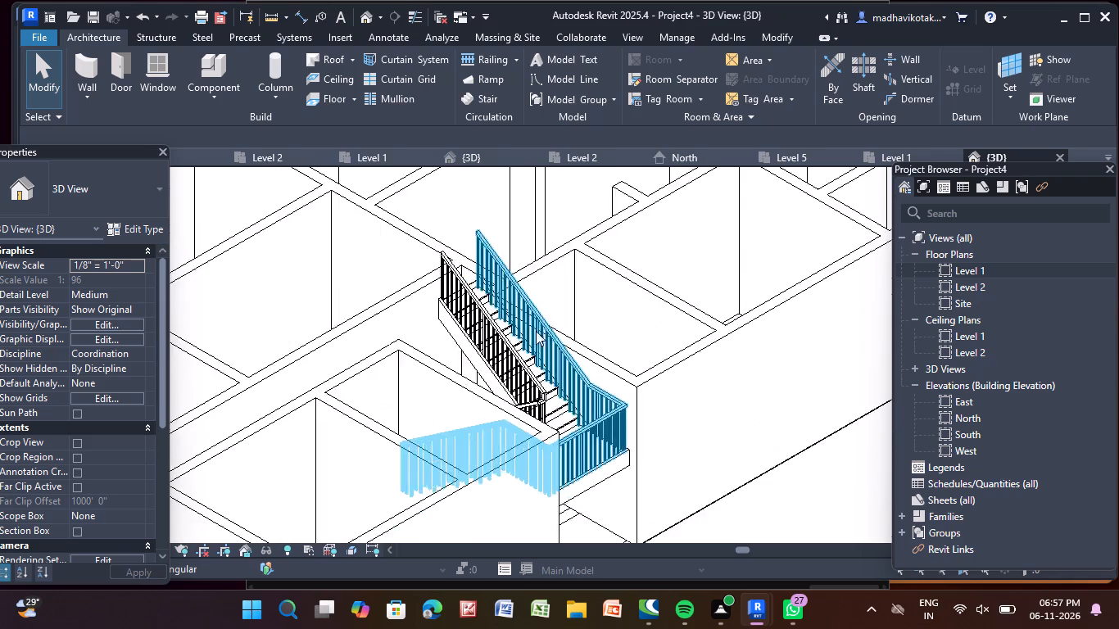
scroll(536, 331, "up", 1)
scroll(452, 264, "up", 5)
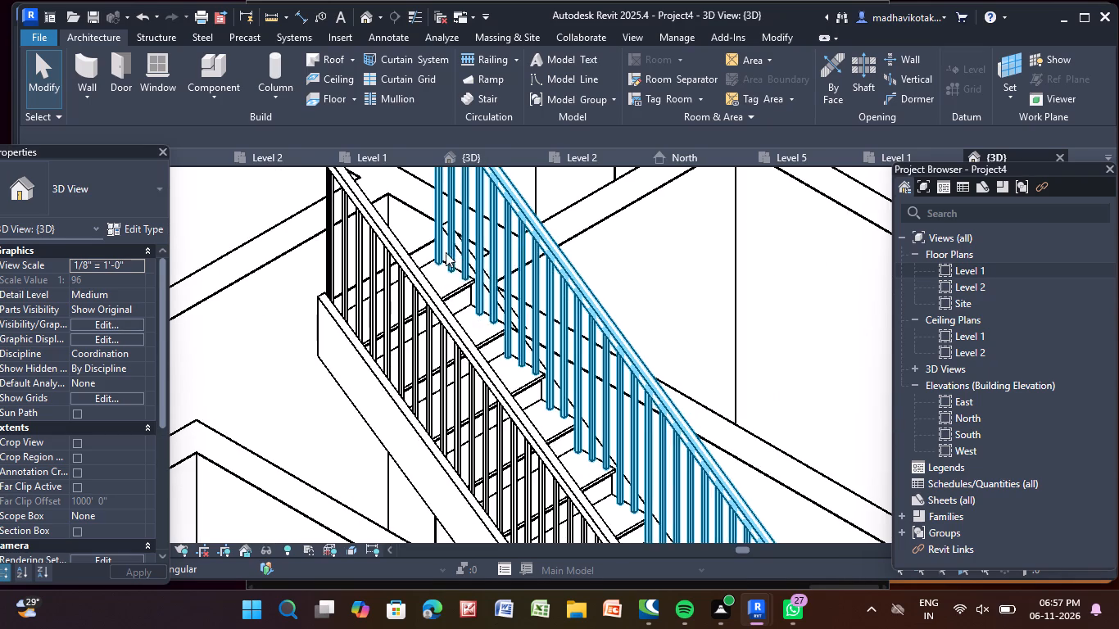
left_click(428, 269)
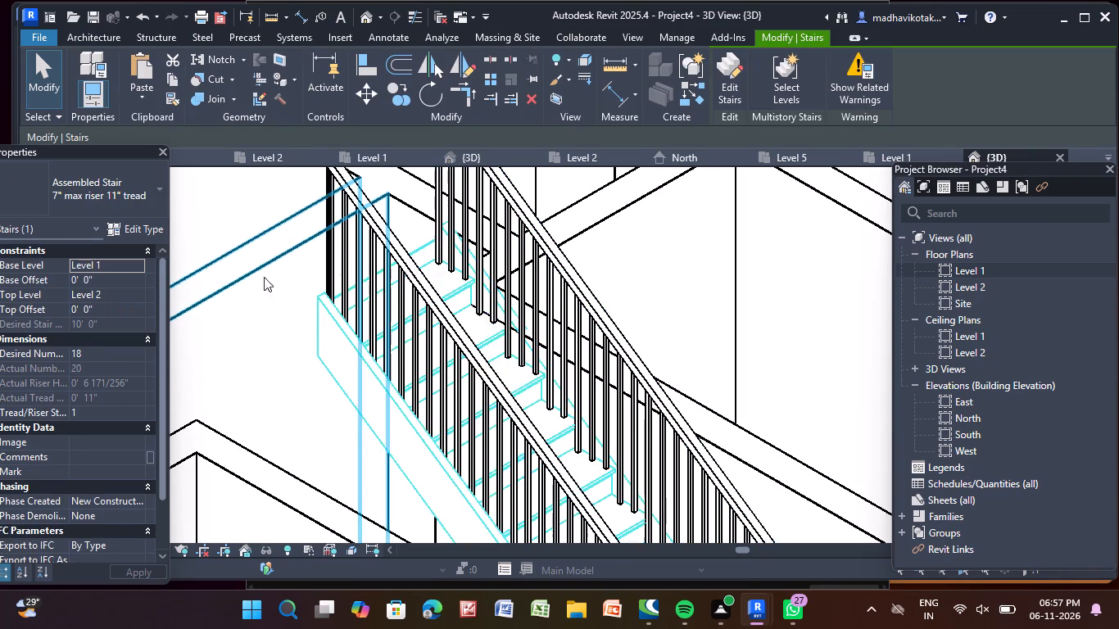
left_click(121, 310)
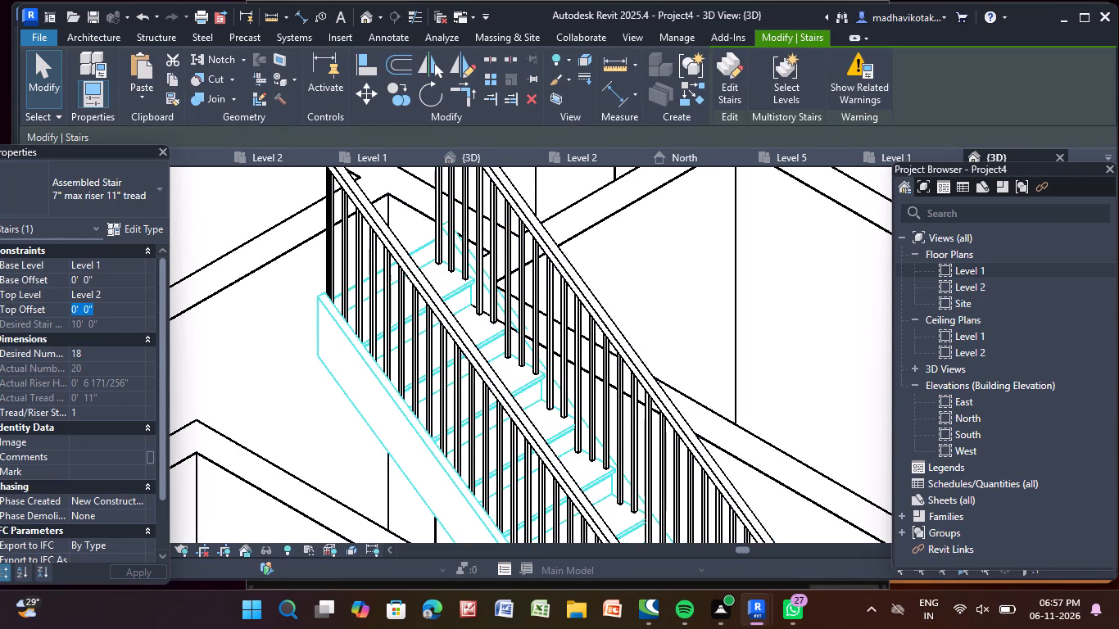
key("BackSpace")
type("-1")
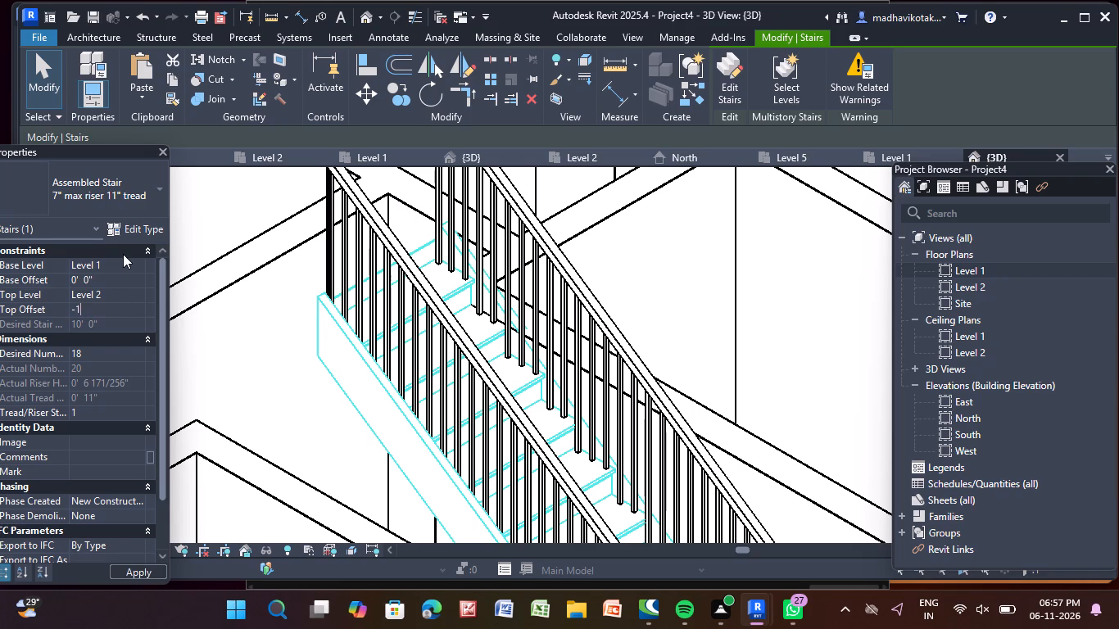
key("apostrophe")
key("Return")
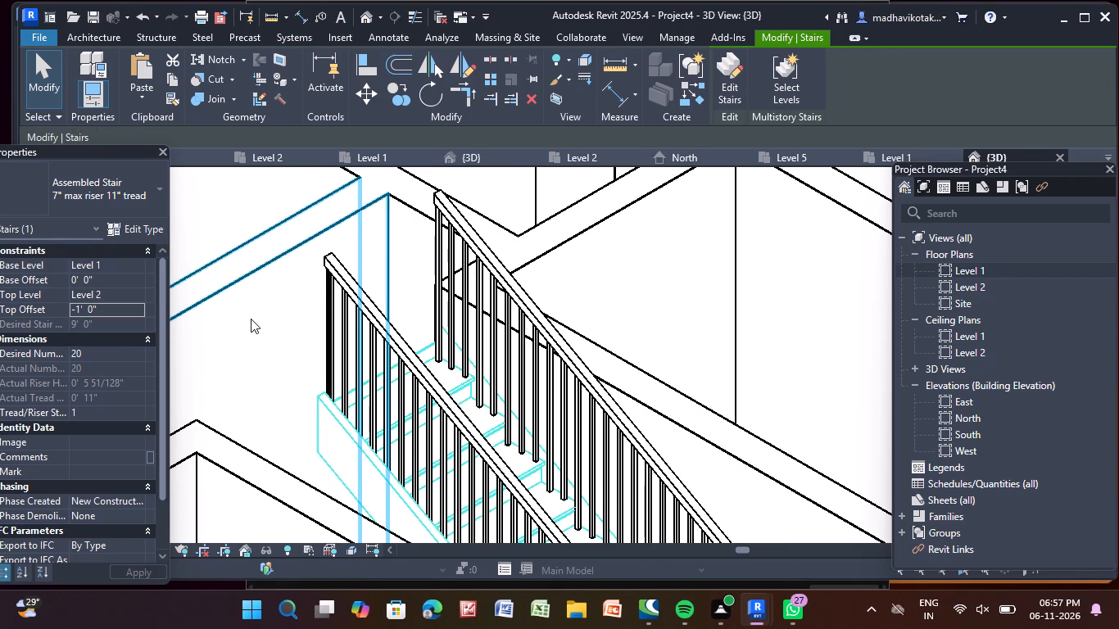
left_click(251, 319)
scroll(254, 302, "down", 4)
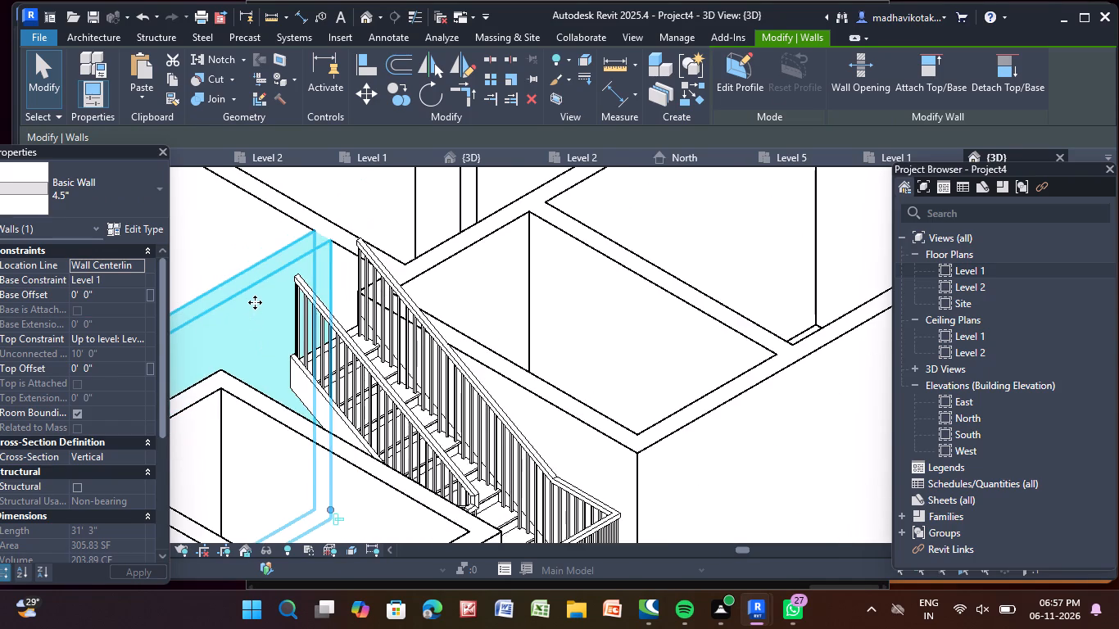
scroll(256, 295, "down", 5)
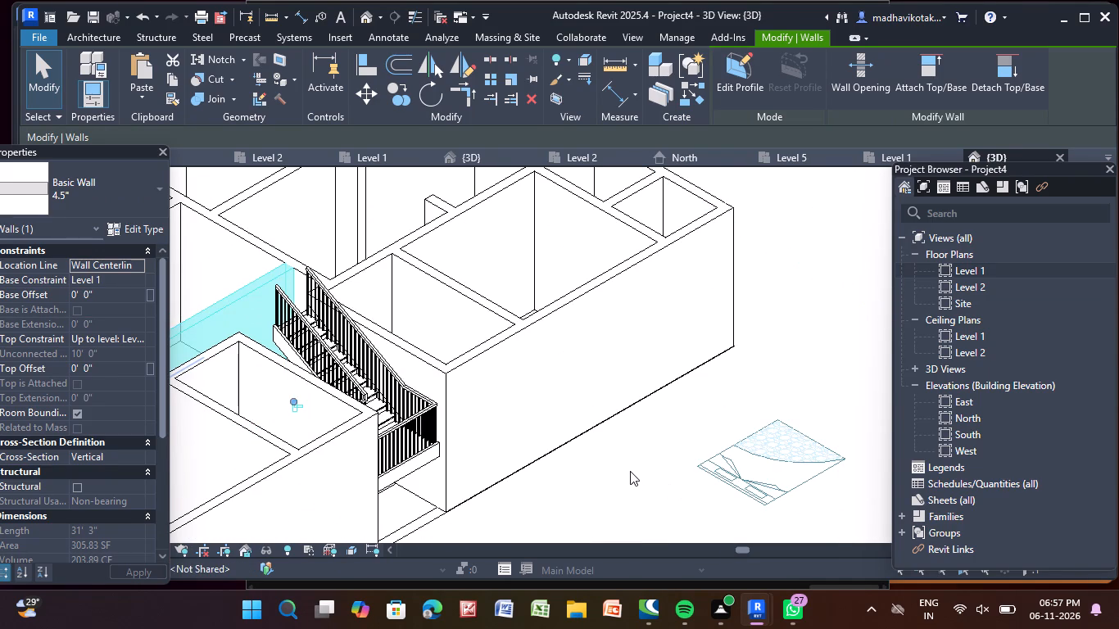
left_click(630, 471)
Close the Properties palette and set the 3D view's visual style to Shaded.
scroll(629, 467, "down", 4)
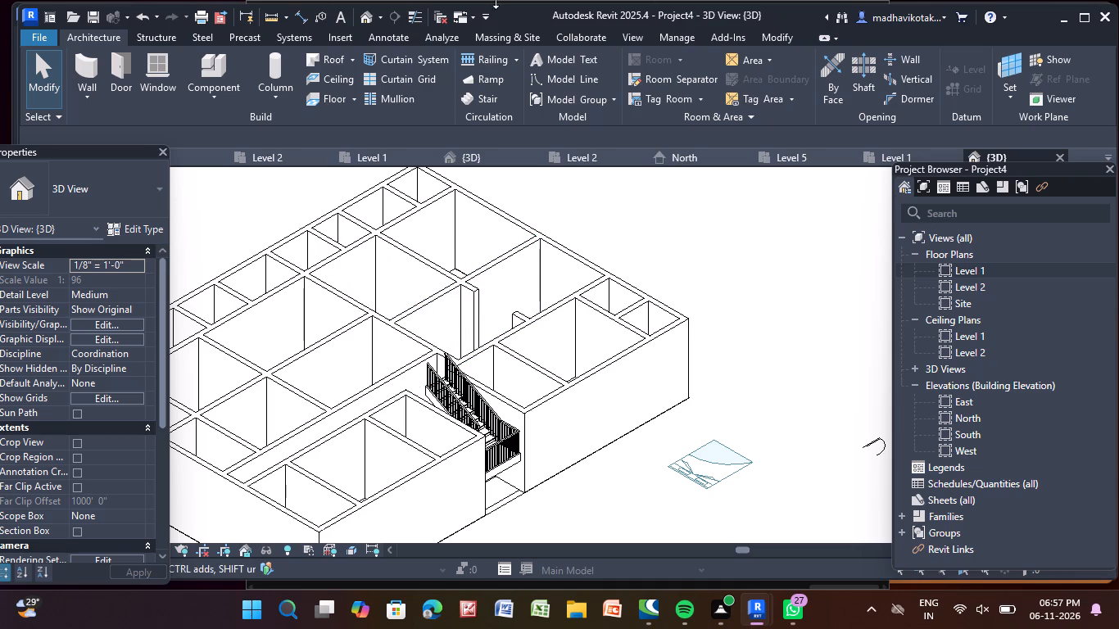
left_click(160, 152)
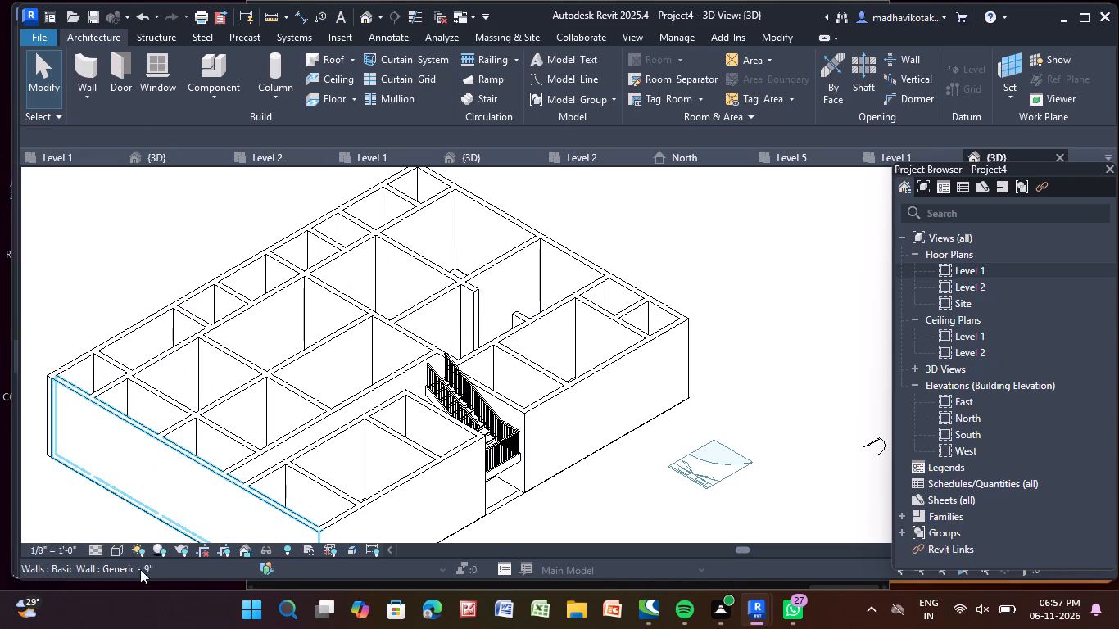
left_click(114, 554)
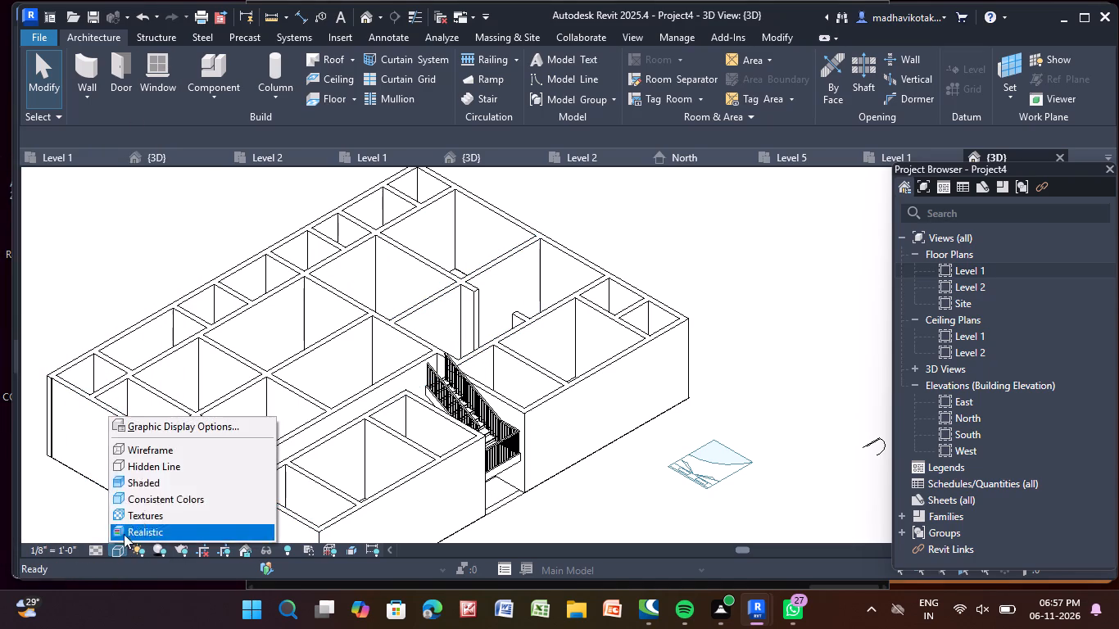
left_click(156, 482)
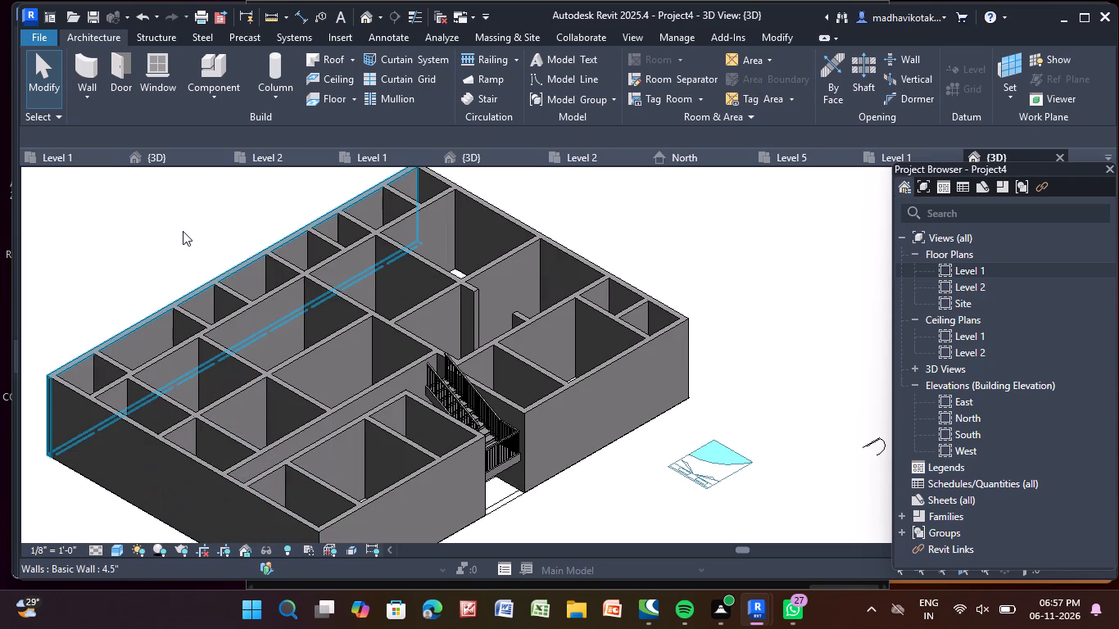
left_click(183, 231)
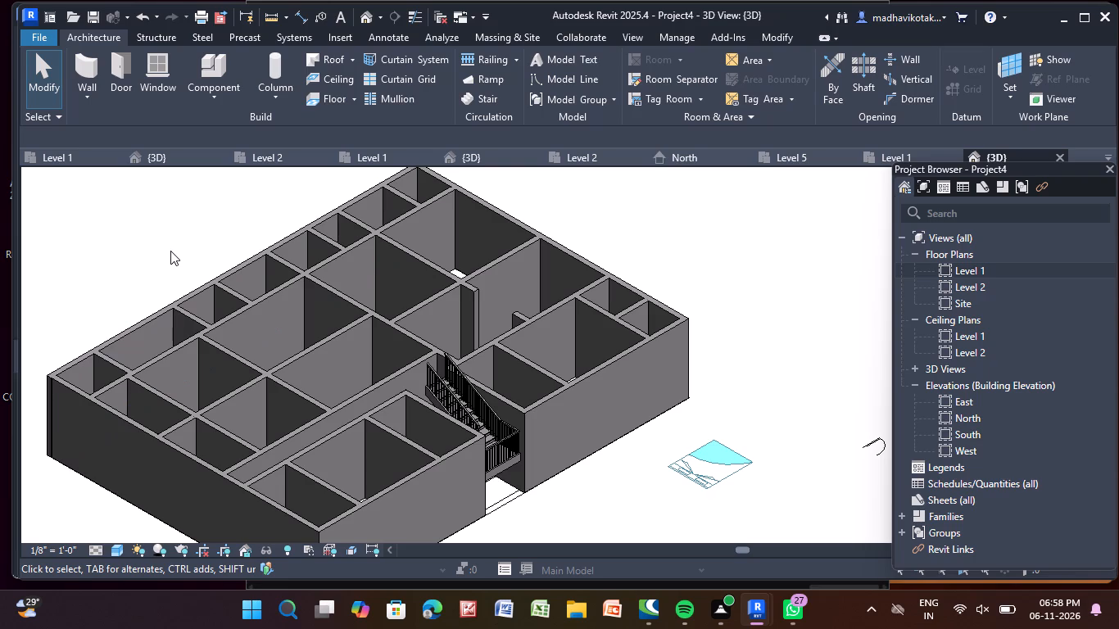
Return to the Level 1 floor plan to view the stair and the rooms around it.
triple_click(1022, 272)
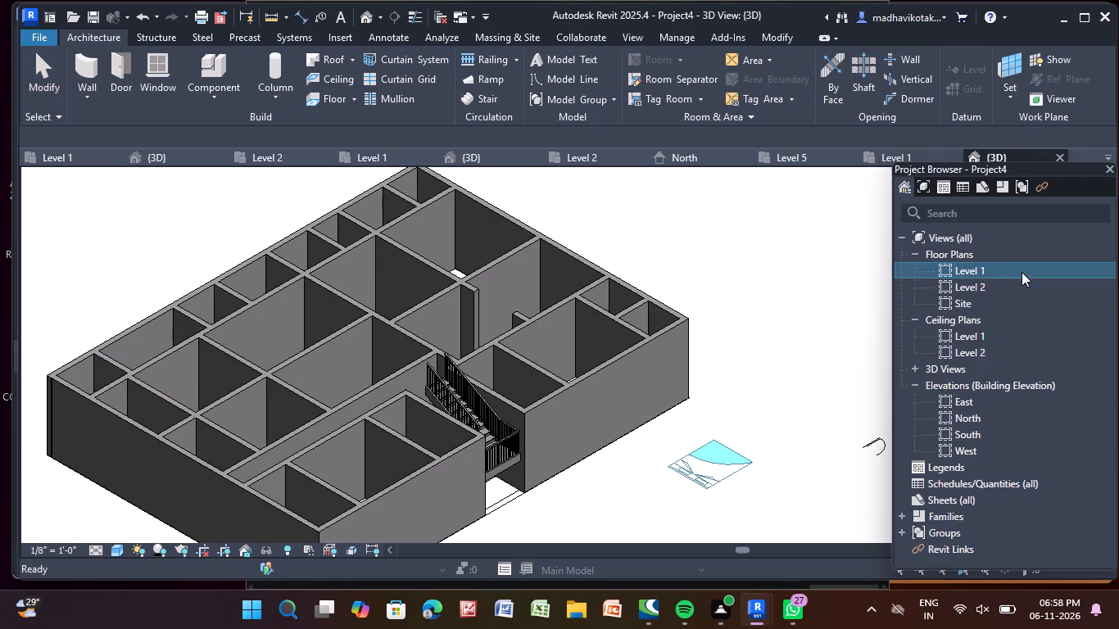
scroll(664, 244, "down", 15)
middle_click_drag(662, 244, 591, 356)
left_click(690, 158)
middle_click_drag(628, 273, 570, 355)
scroll(527, 358, "up", 4)
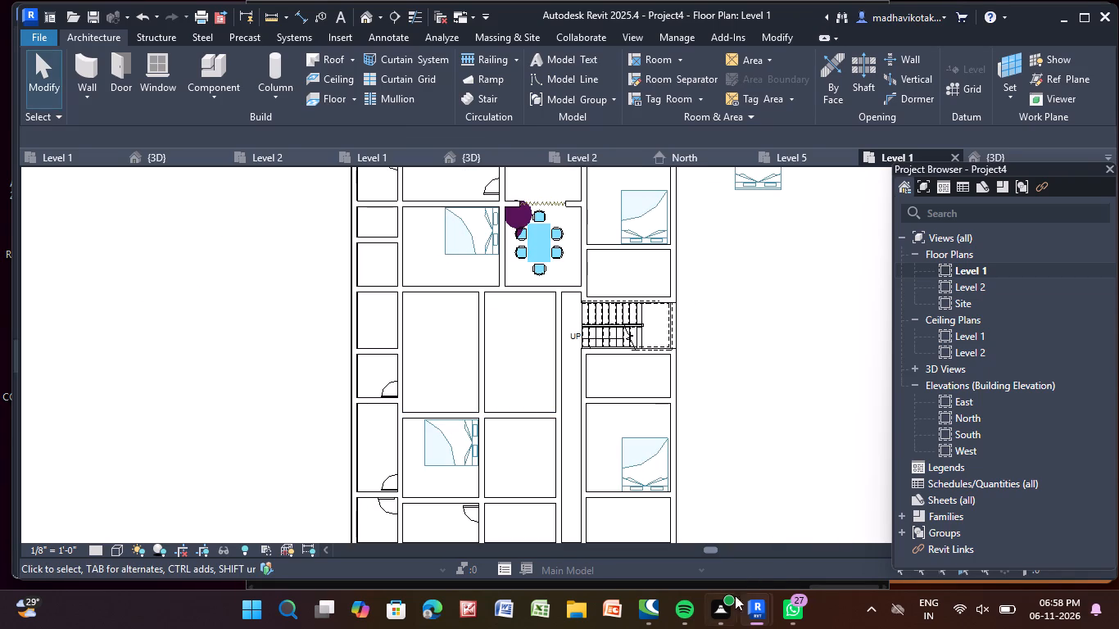
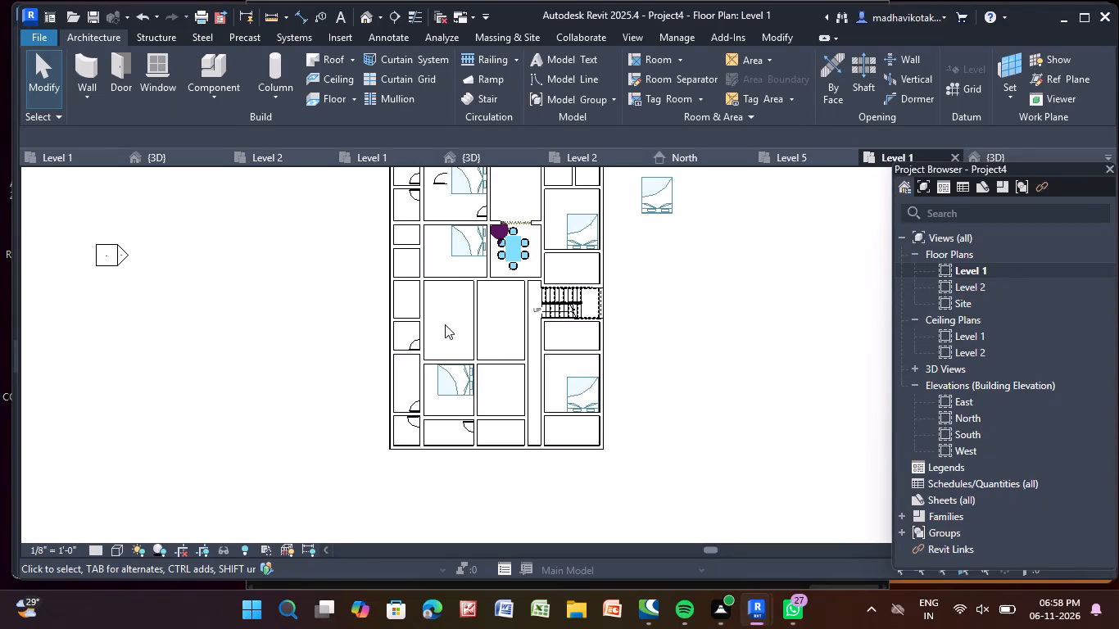
Place Single-Flush 30" x 80" doors in the inner walls of the two topmost west-column rooms, each about 2'-0" from their shared wall.
middle_click_drag(494, 280, 495, 356)
scroll(391, 277, "up", 2)
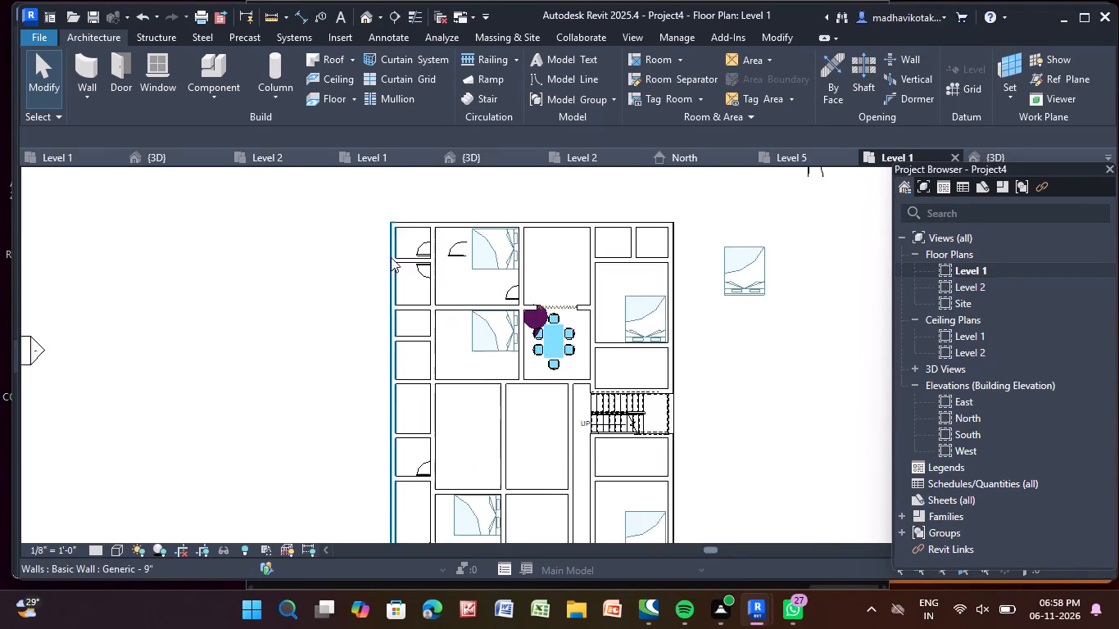
scroll(391, 257, "up", 7)
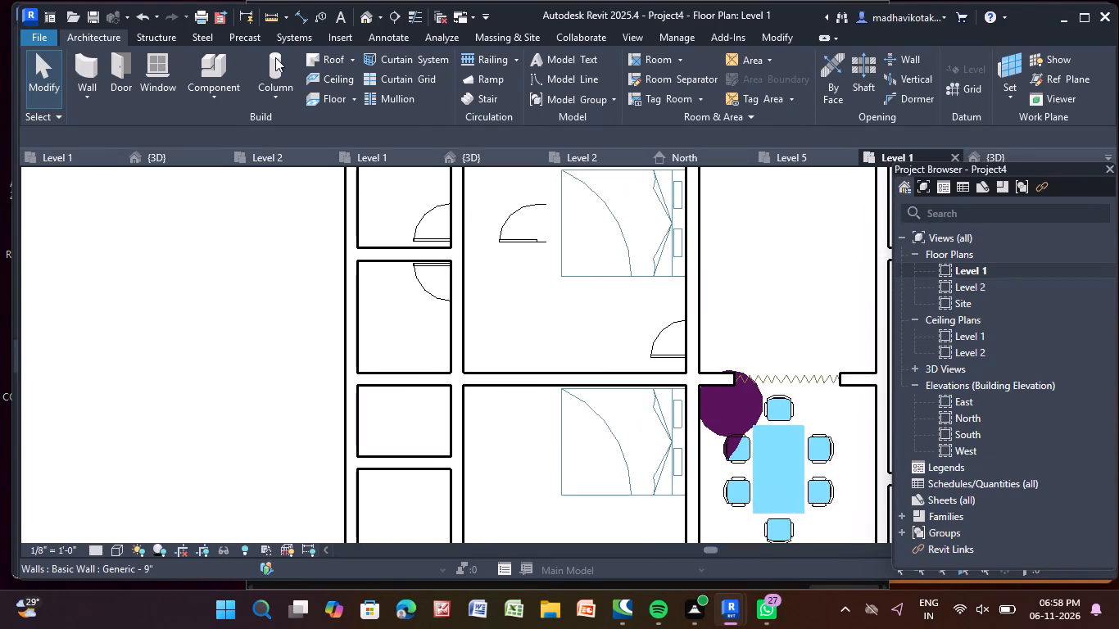
left_click(126, 73)
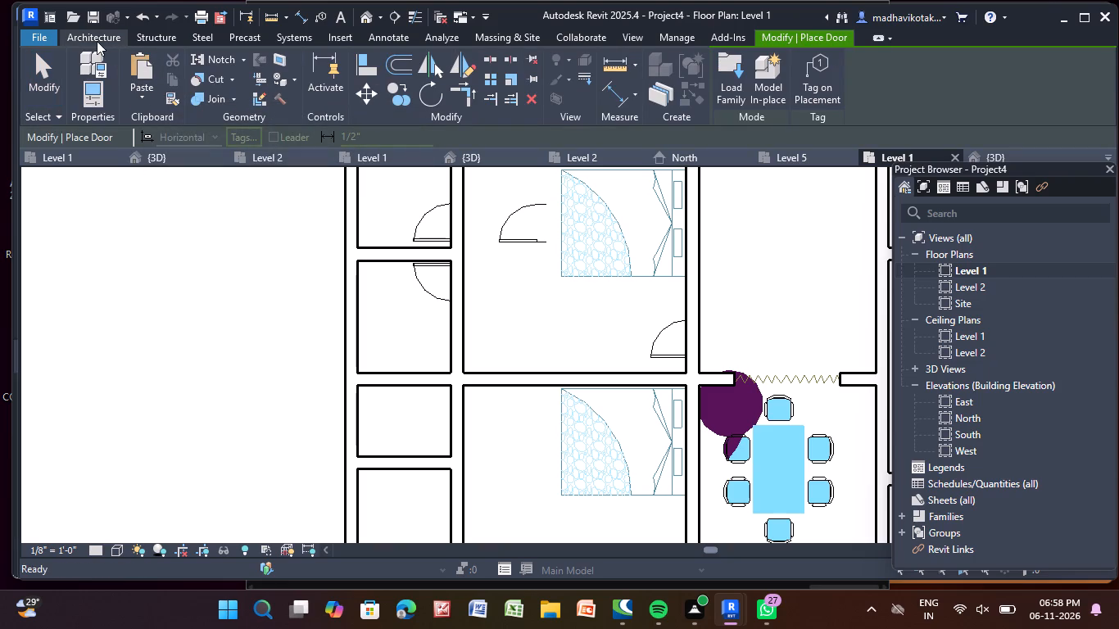
right_click(93, 261)
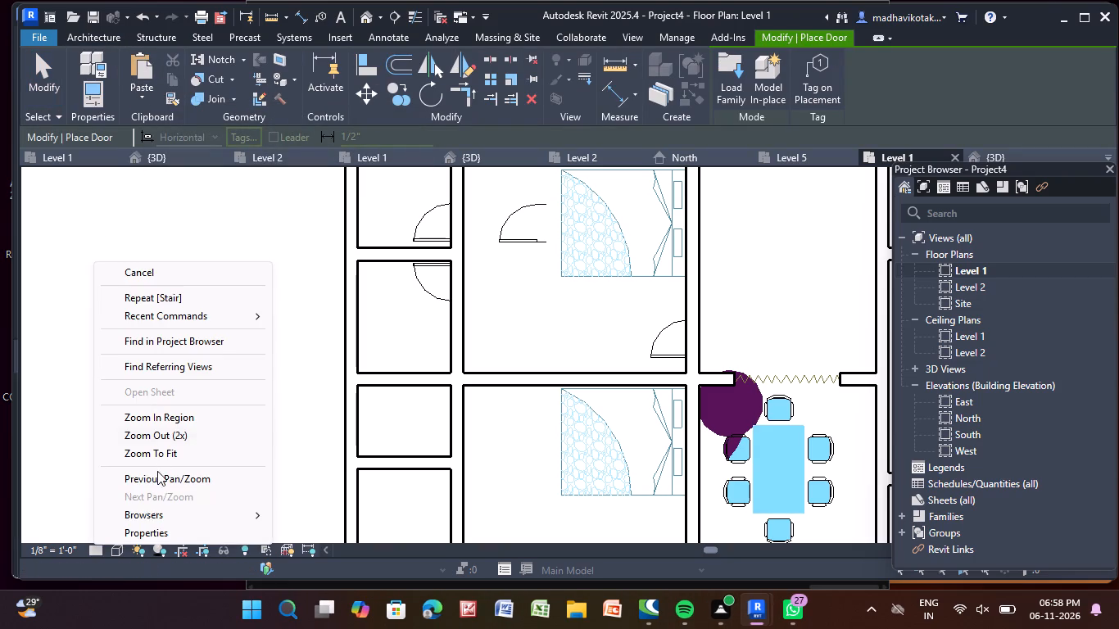
left_click(155, 523)
left_click(146, 536)
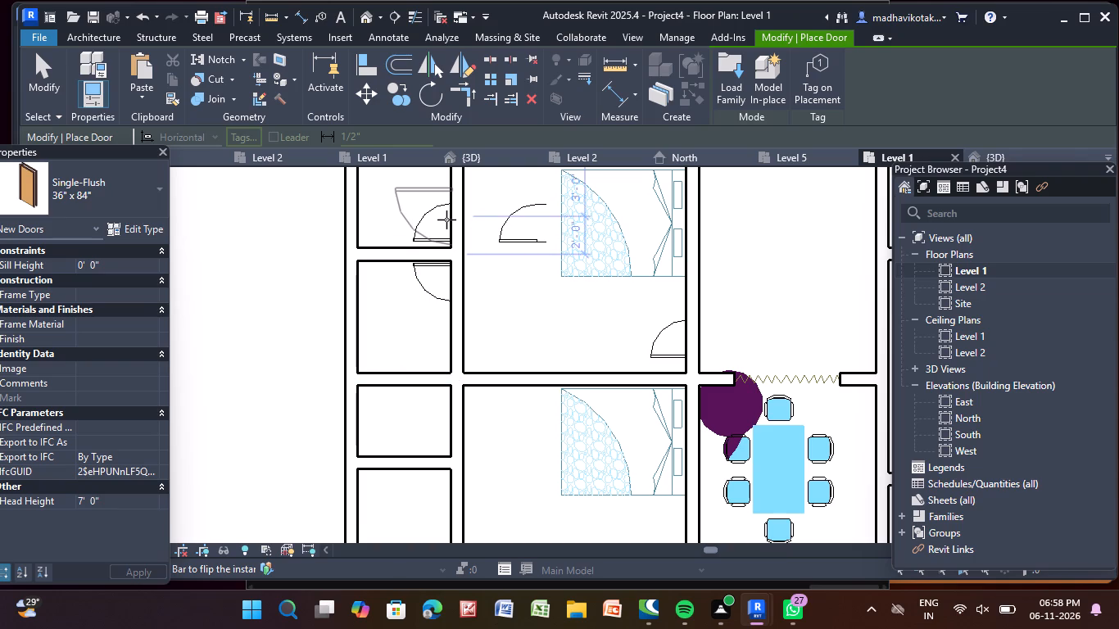
left_click(155, 206)
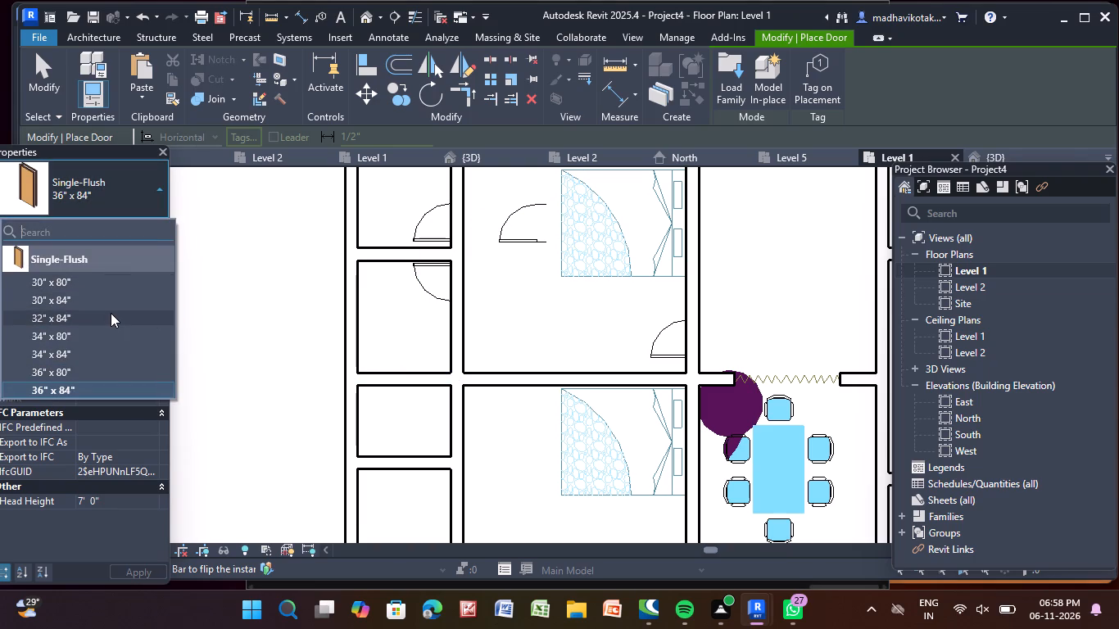
scroll(108, 309, "up", 4)
left_click(38, 284)
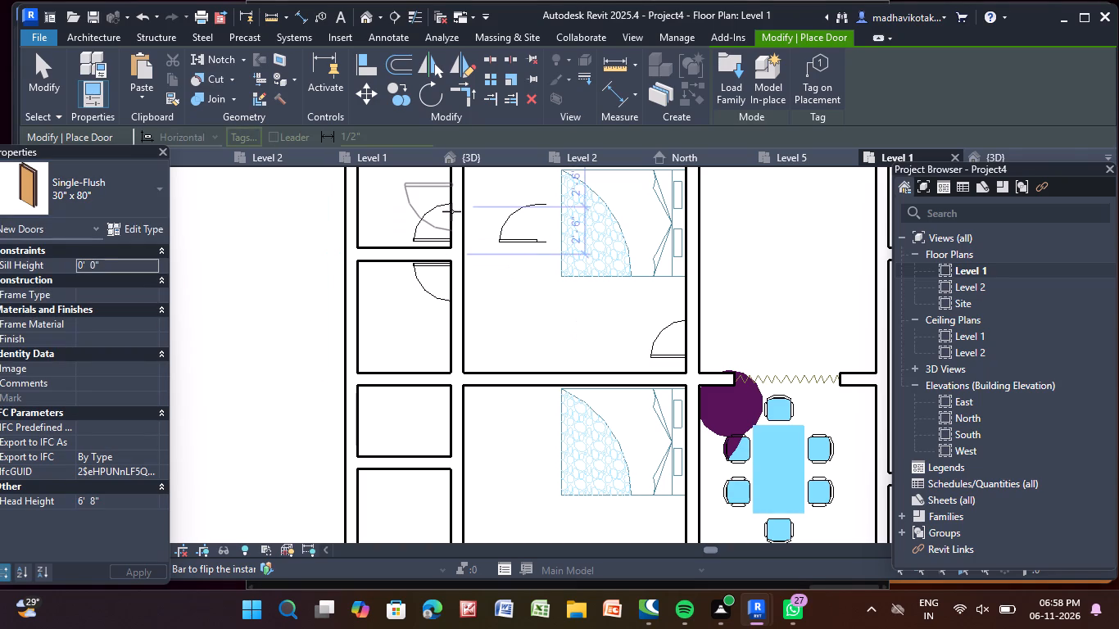
left_click(453, 219)
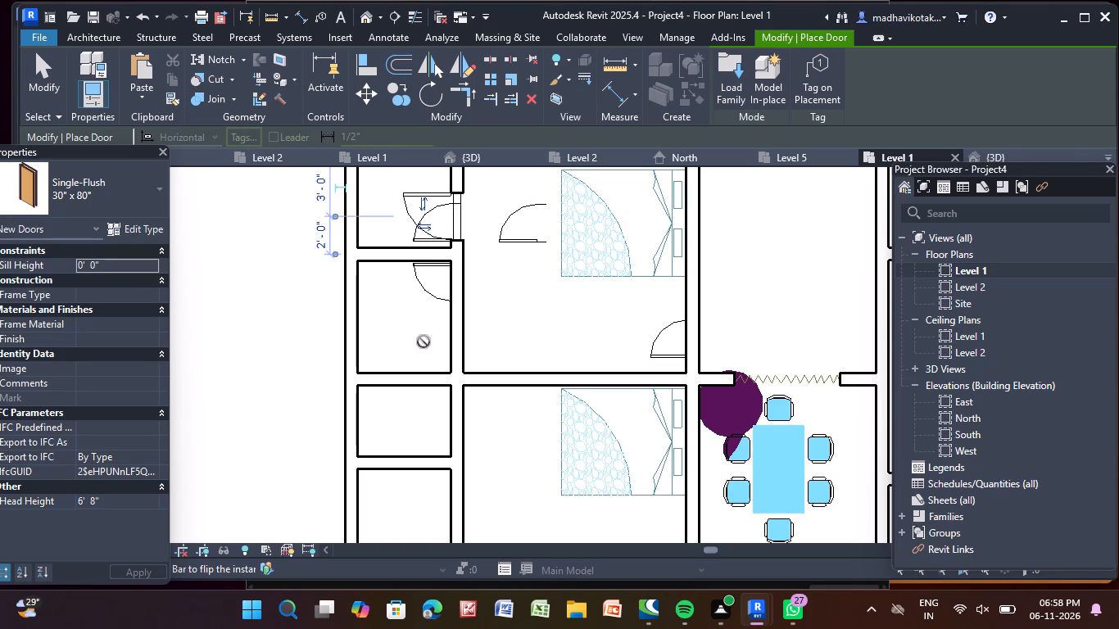
left_click(448, 288)
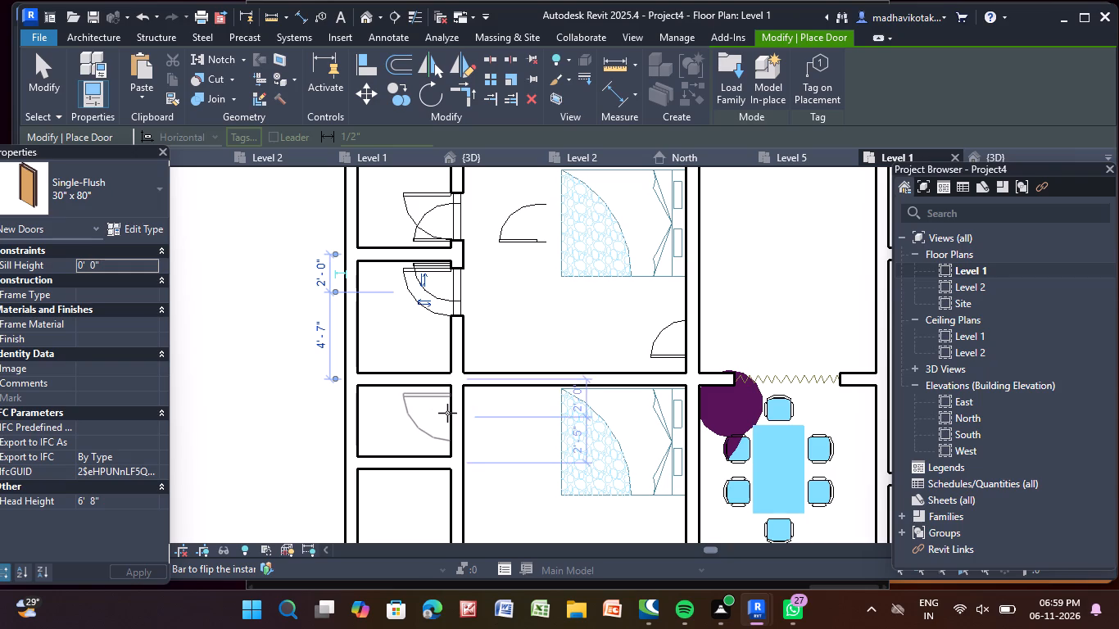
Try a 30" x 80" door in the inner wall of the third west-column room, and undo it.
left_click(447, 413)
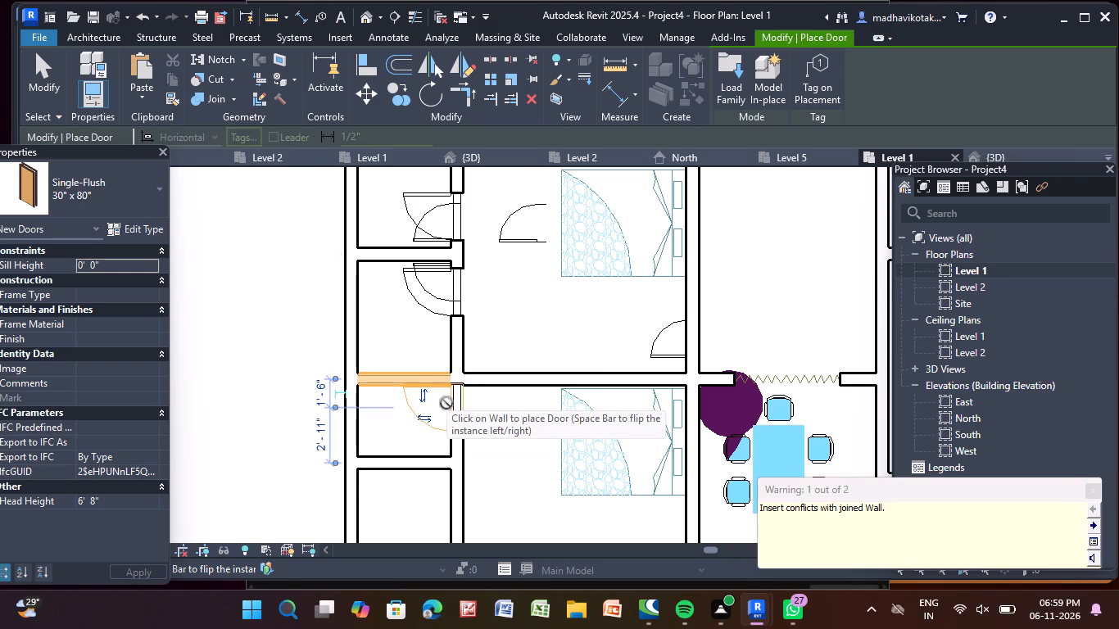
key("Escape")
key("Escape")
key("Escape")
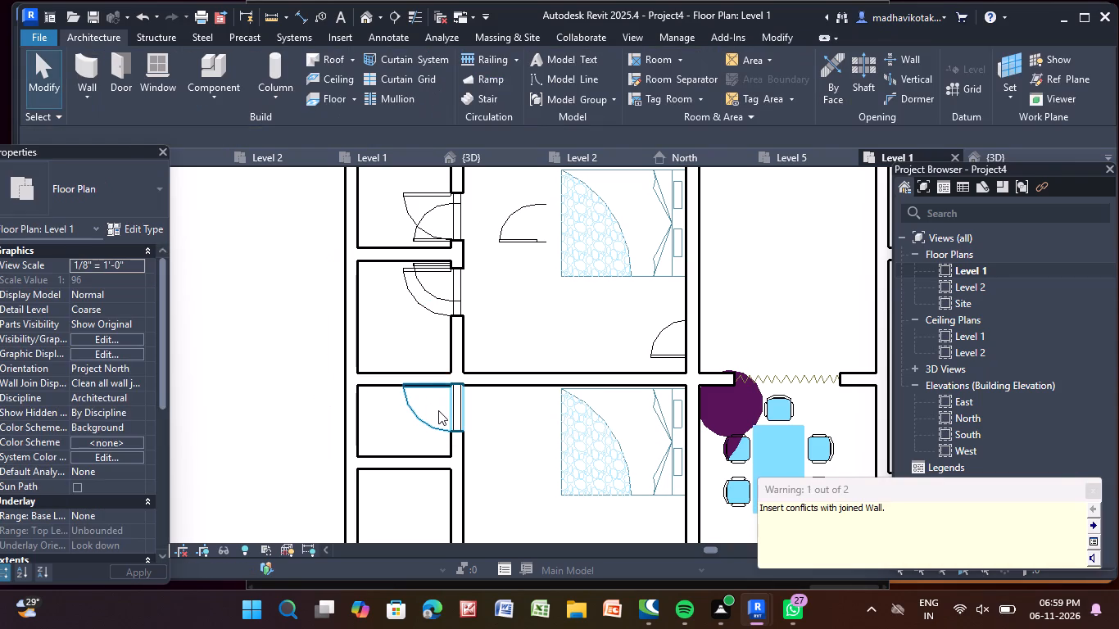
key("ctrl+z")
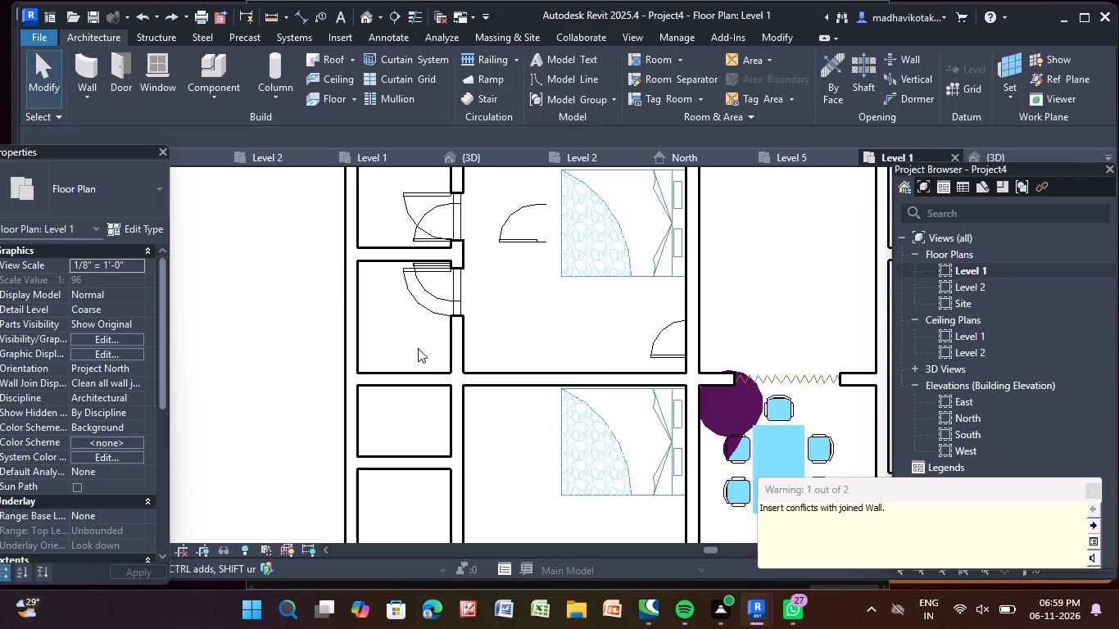
Flip the topmost west-column door so its hinge side matches the door symbol in the CAD plan.
left_click(428, 214)
scroll(428, 214, "up", 9)
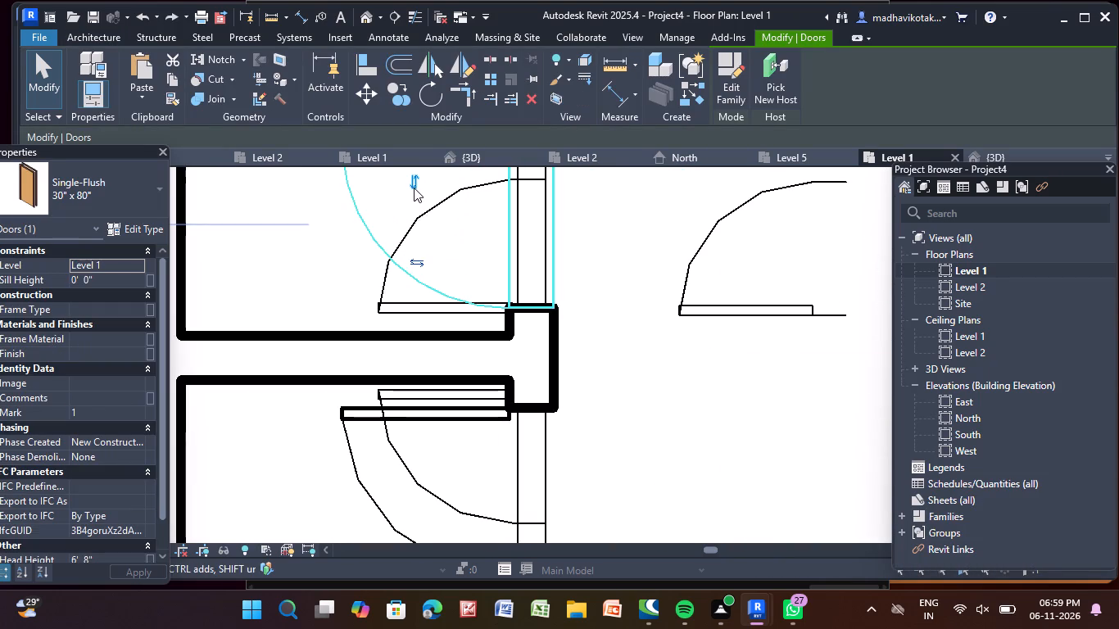
left_click(410, 185)
scroll(393, 468, "down", 4)
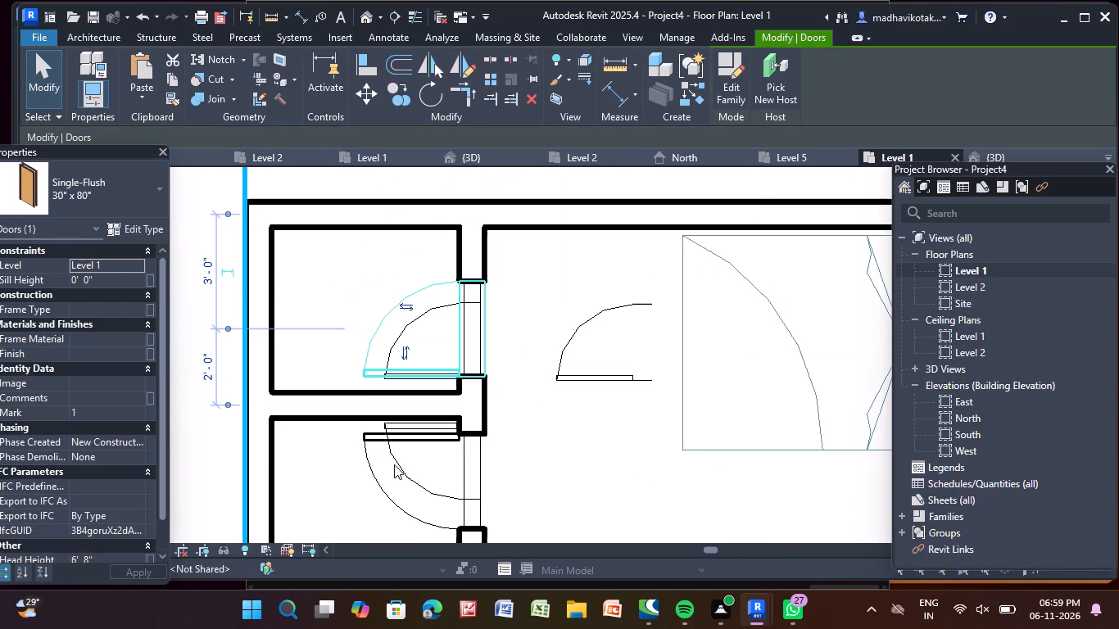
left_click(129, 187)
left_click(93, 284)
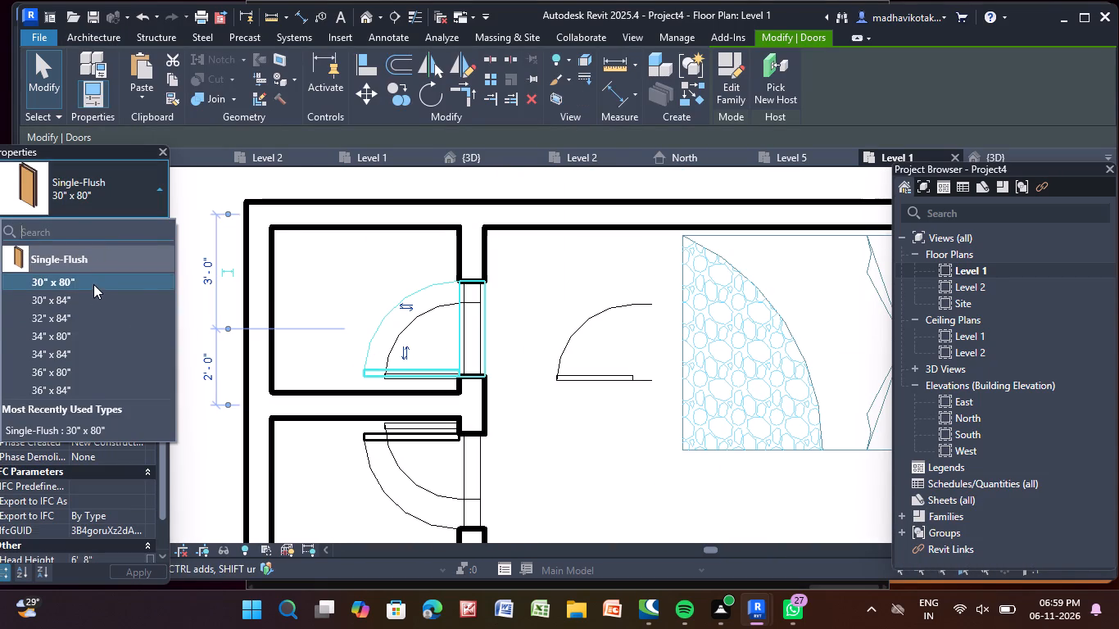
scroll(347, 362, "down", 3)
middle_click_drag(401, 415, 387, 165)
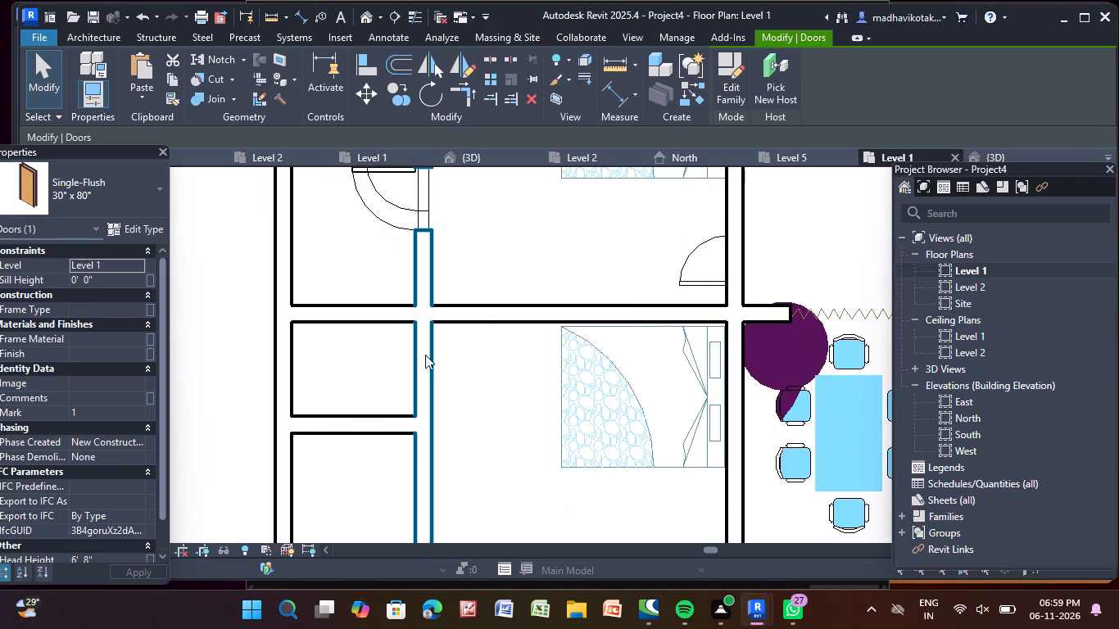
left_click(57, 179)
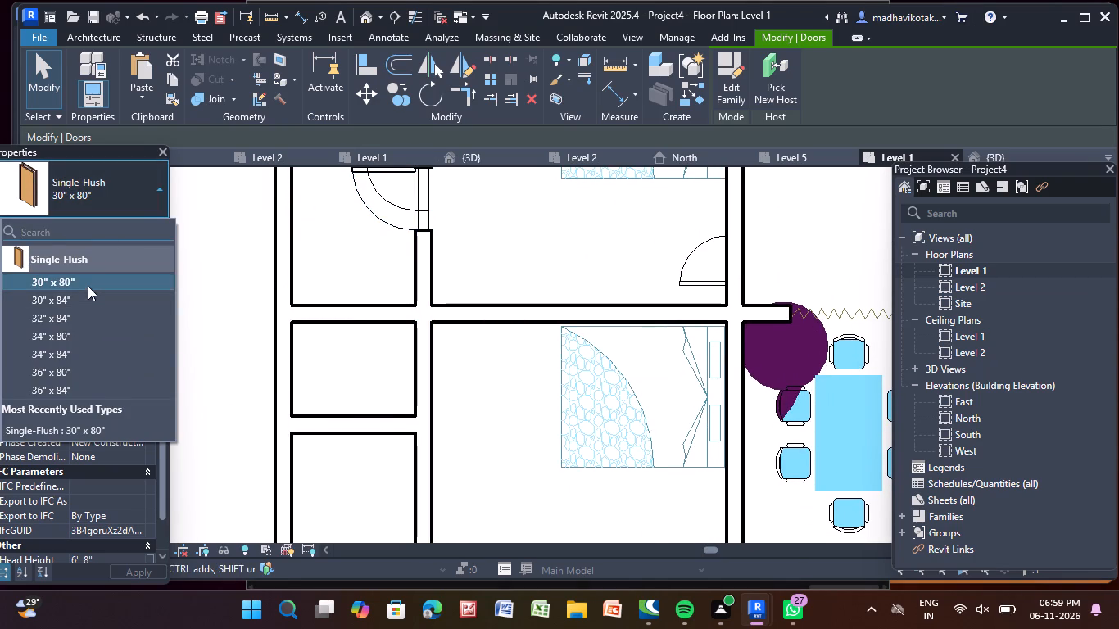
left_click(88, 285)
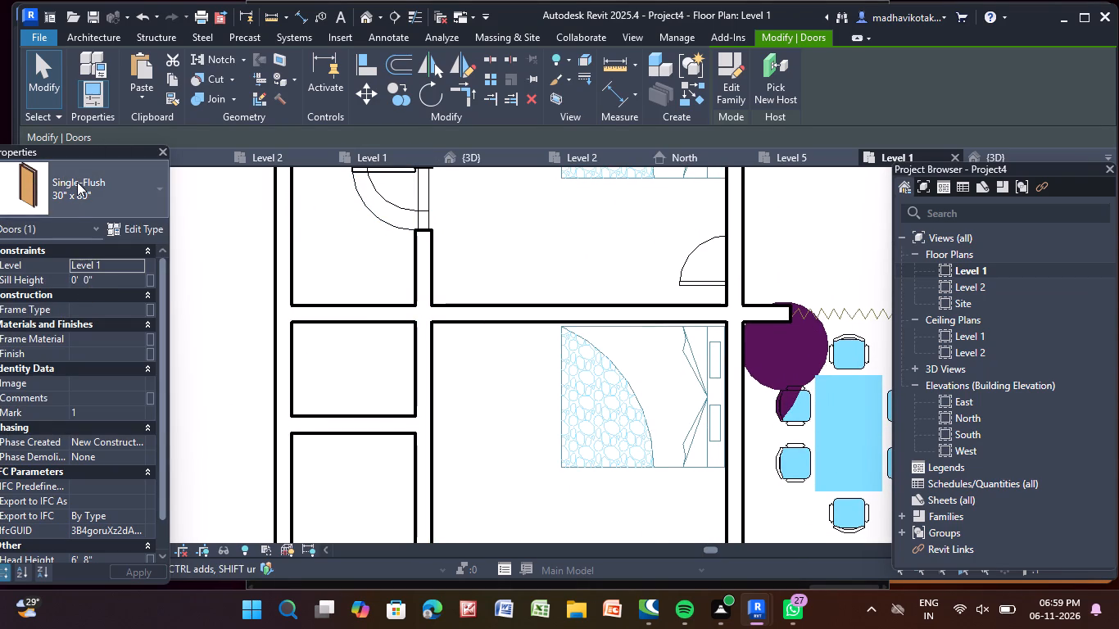
Place Single-Flush 30" x 80" doors in the inner walls of the third, fourth and fifth west-column rooms, counted from the top.
left_click(94, 34)
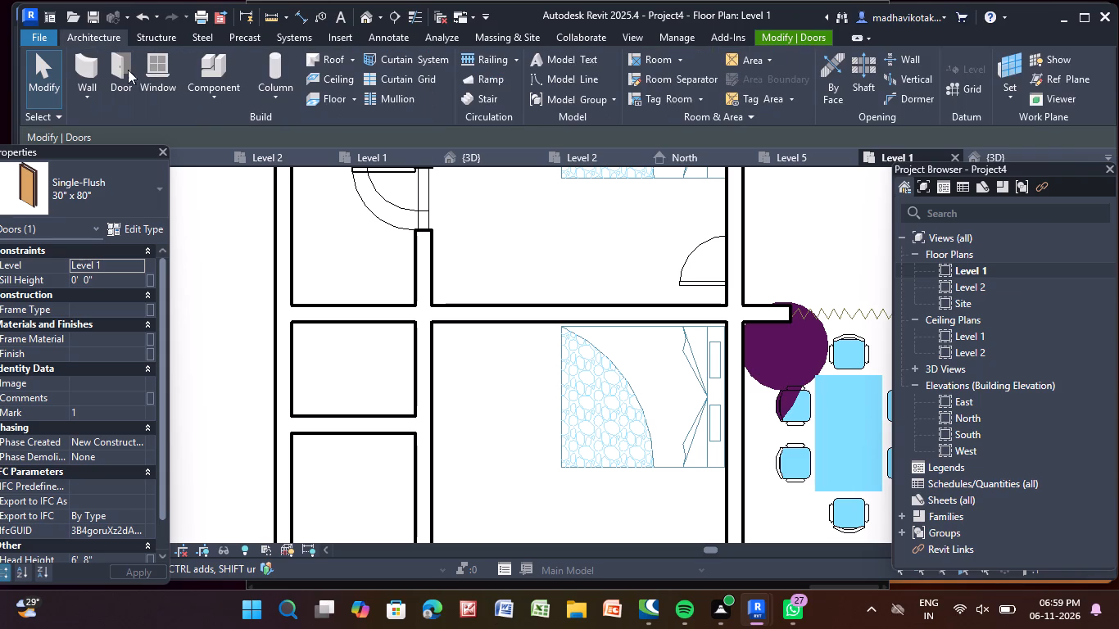
left_click(122, 68)
left_click(116, 194)
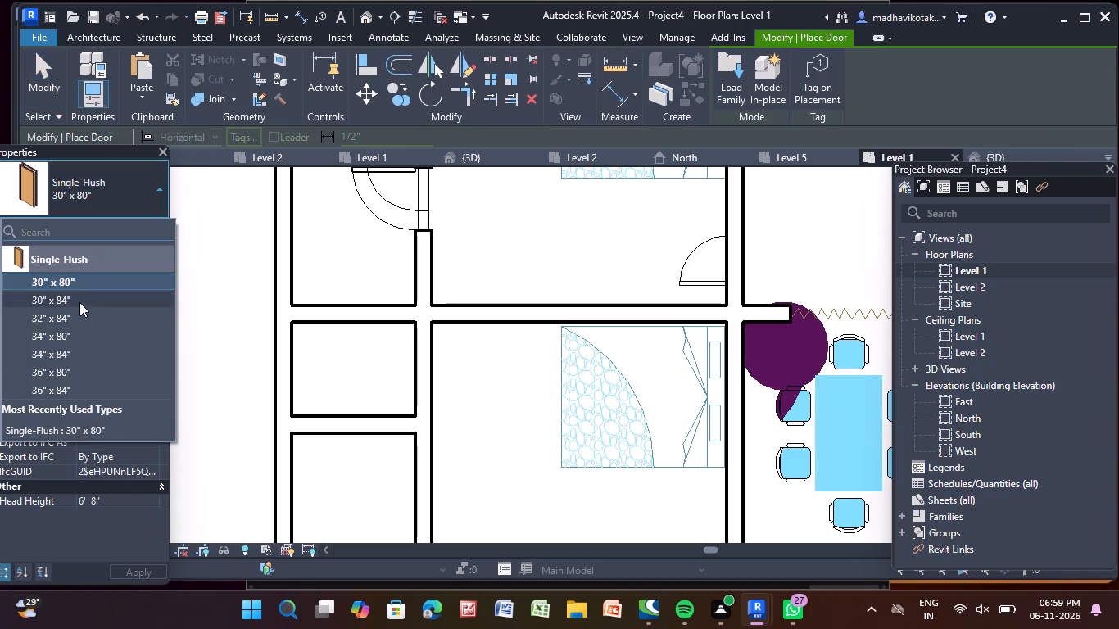
left_click(94, 282)
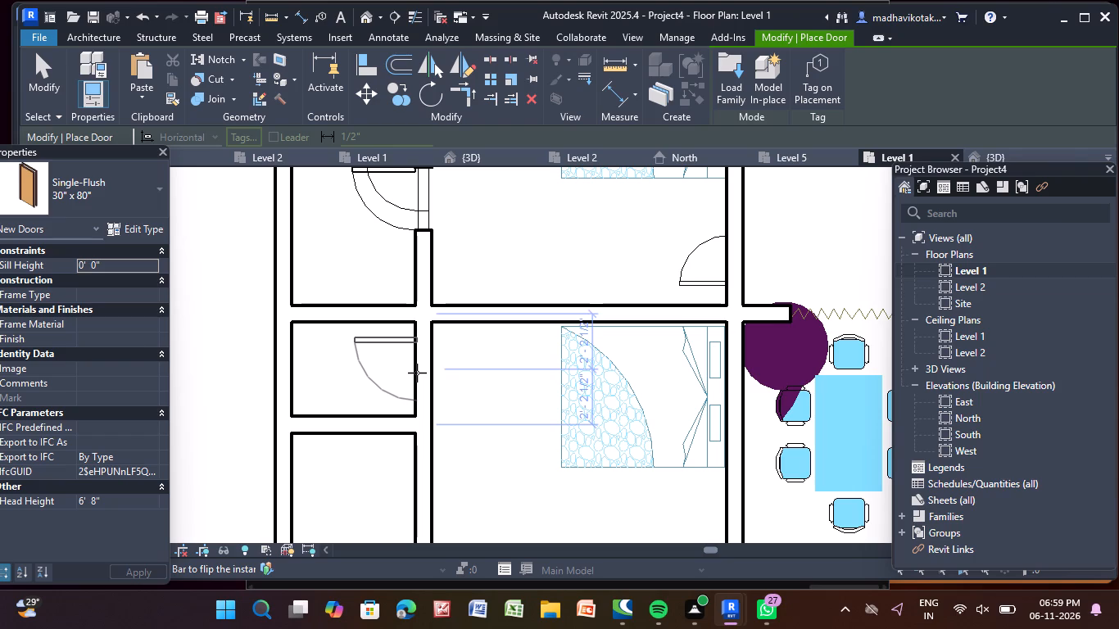
left_click(417, 373)
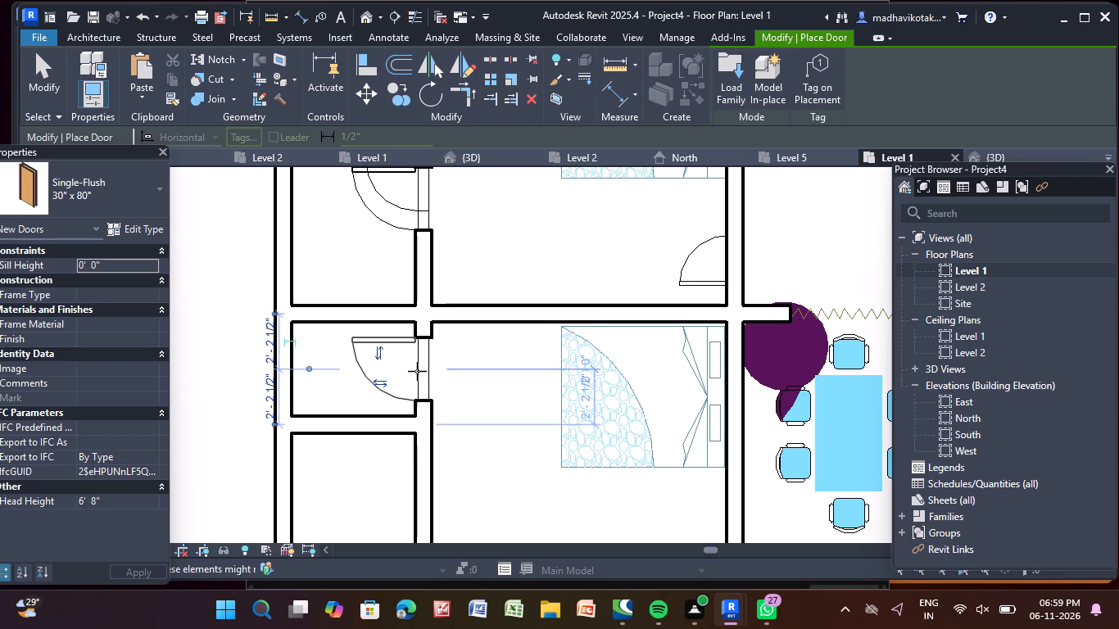
scroll(417, 371, "down", 2)
middle_click_drag(417, 371, 386, 144)
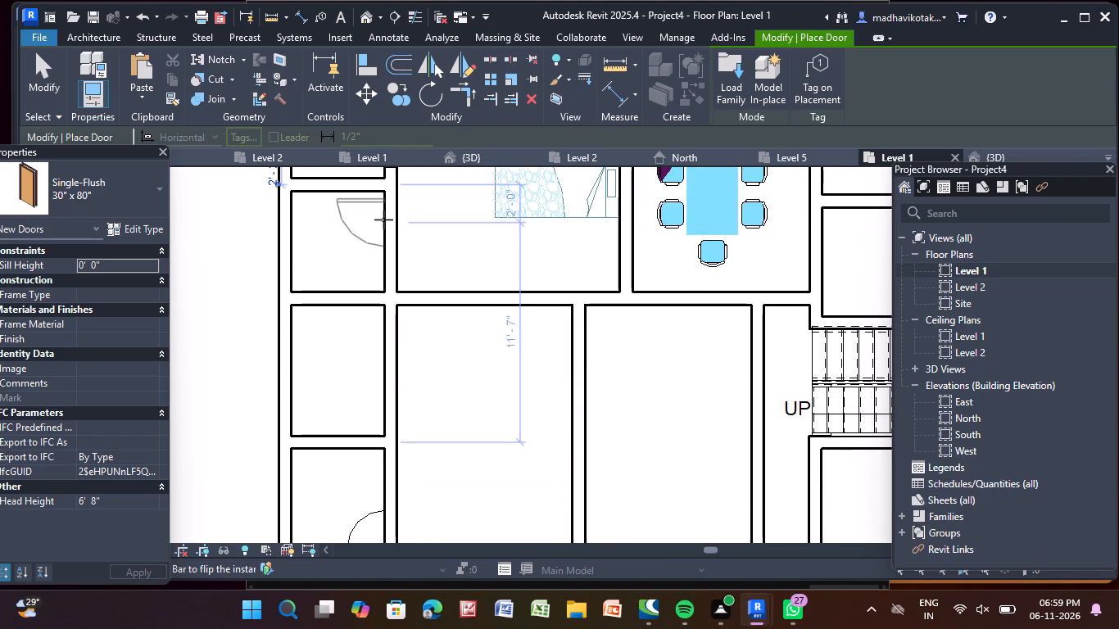
left_click(383, 219)
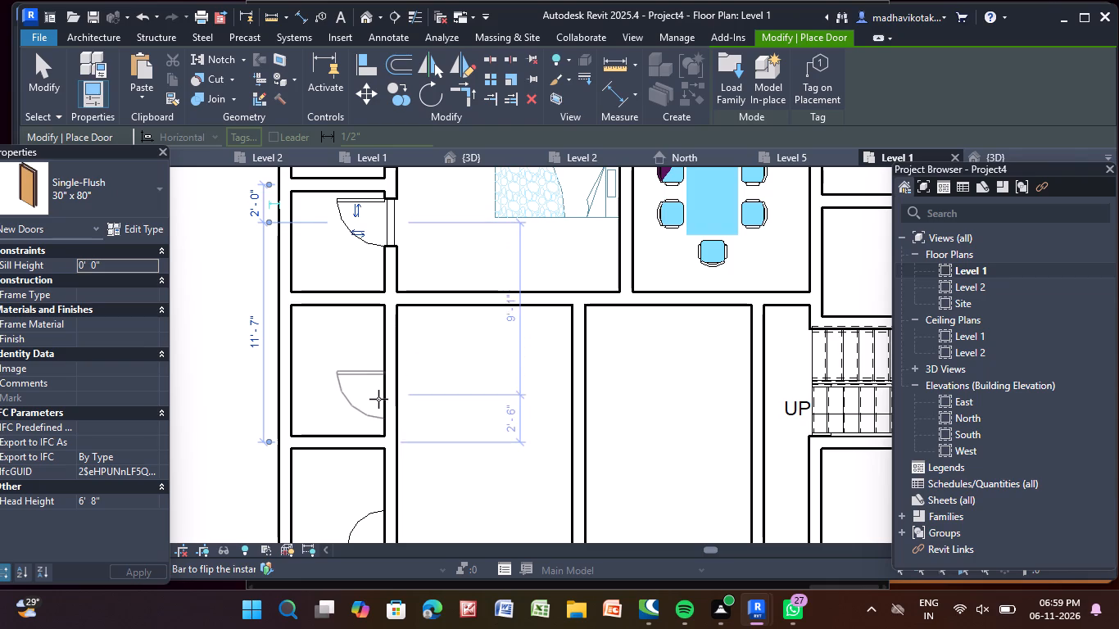
left_click(378, 400)
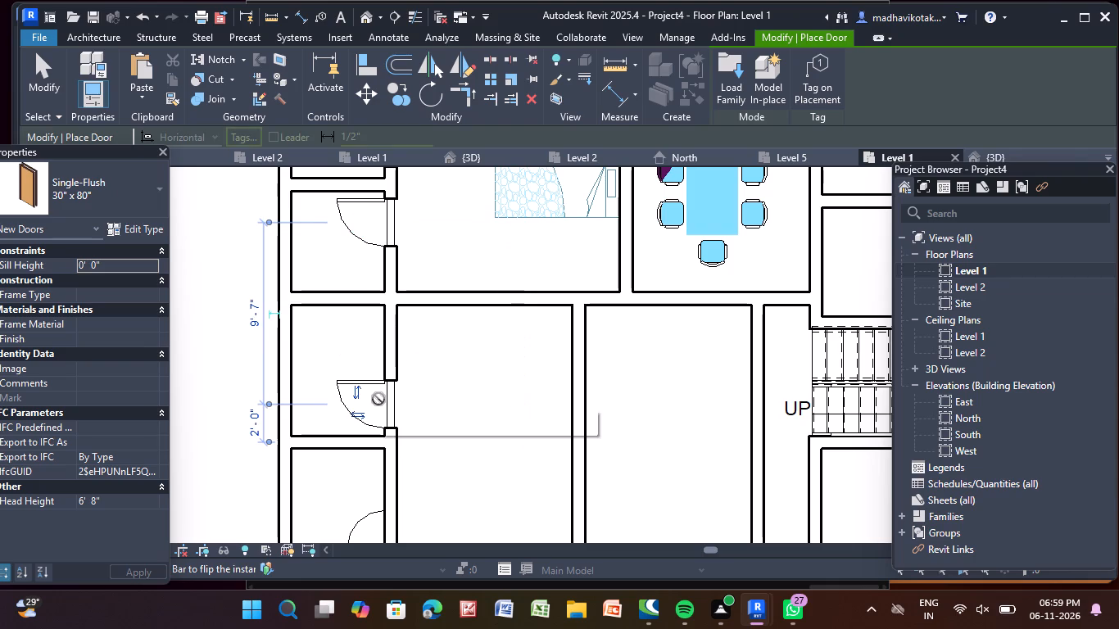
Place 30" x 80" doors in the inner walls of the three lowest west-column rooms, near the CAD door symbols, and end door placement.
middle_click_drag(380, 396, 380, 377)
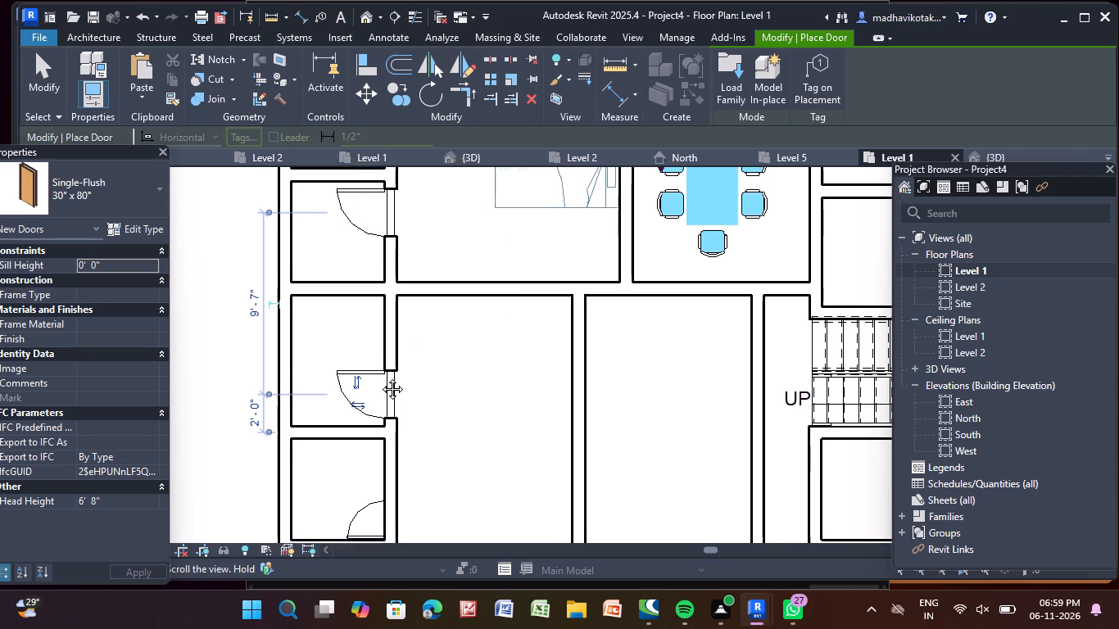
middle_click_drag(380, 377, 356, 147)
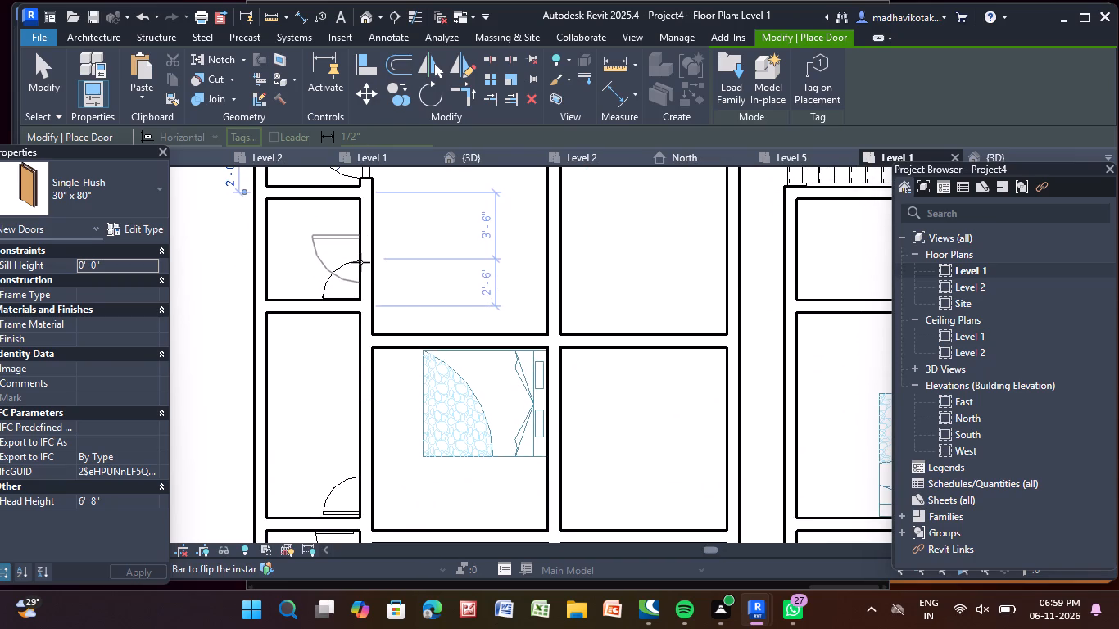
left_click(360, 266)
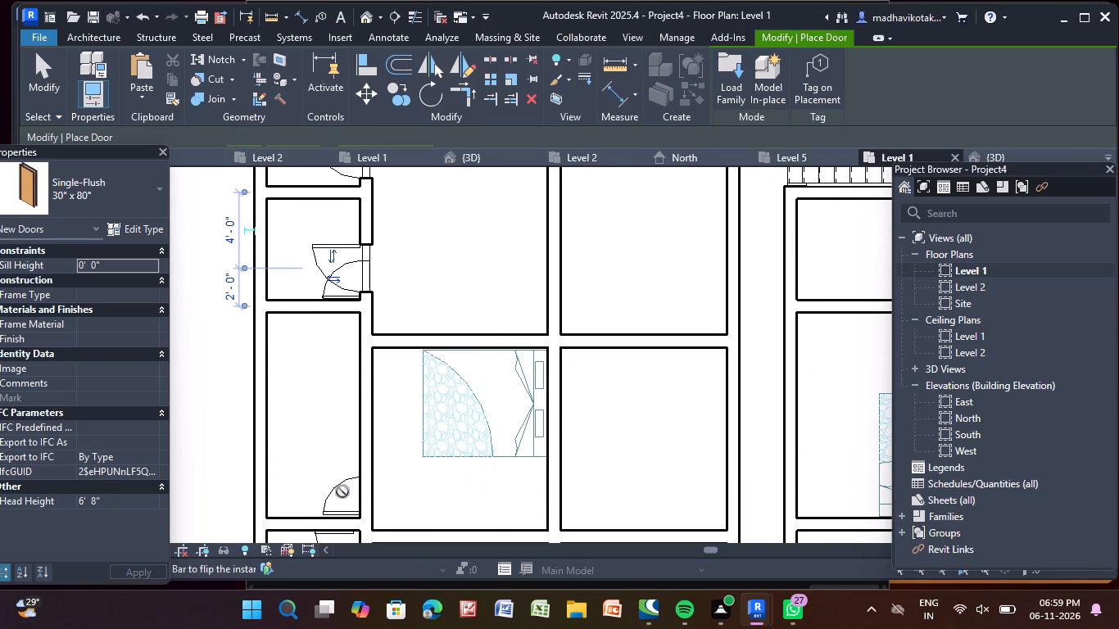
middle_click_drag(331, 446, 315, 387)
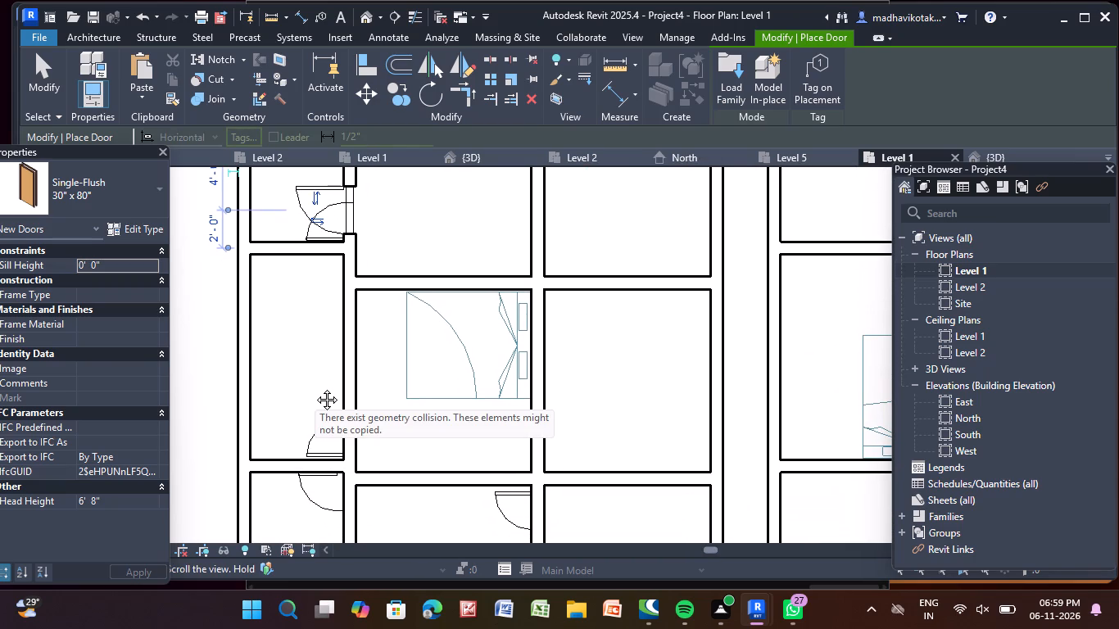
middle_click_drag(315, 387, 314, 390)
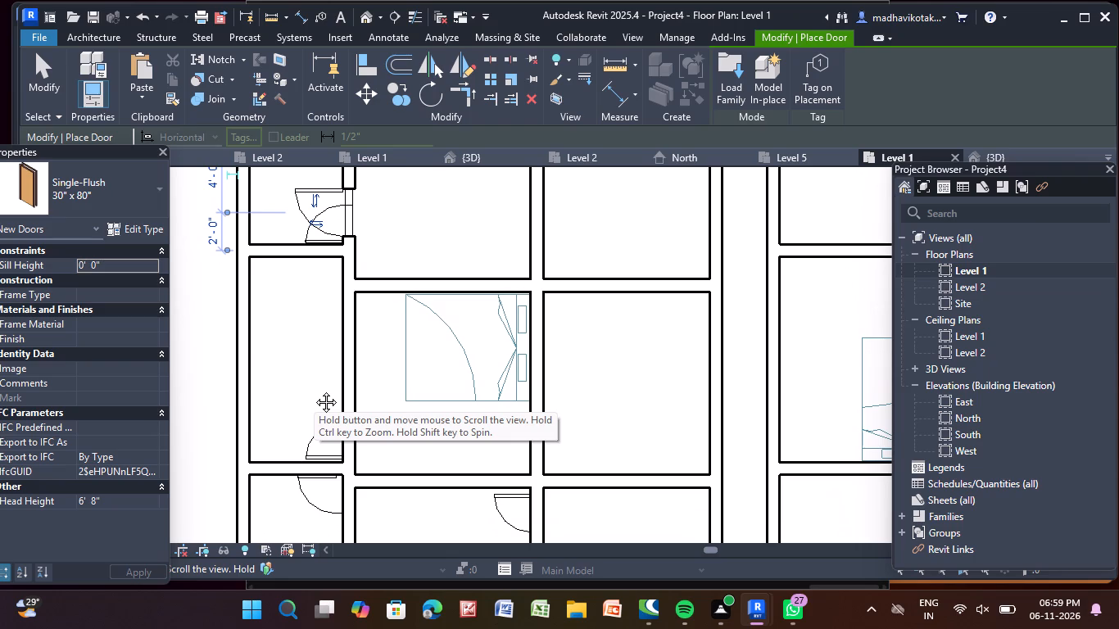
middle_click_drag(314, 390, 315, 398)
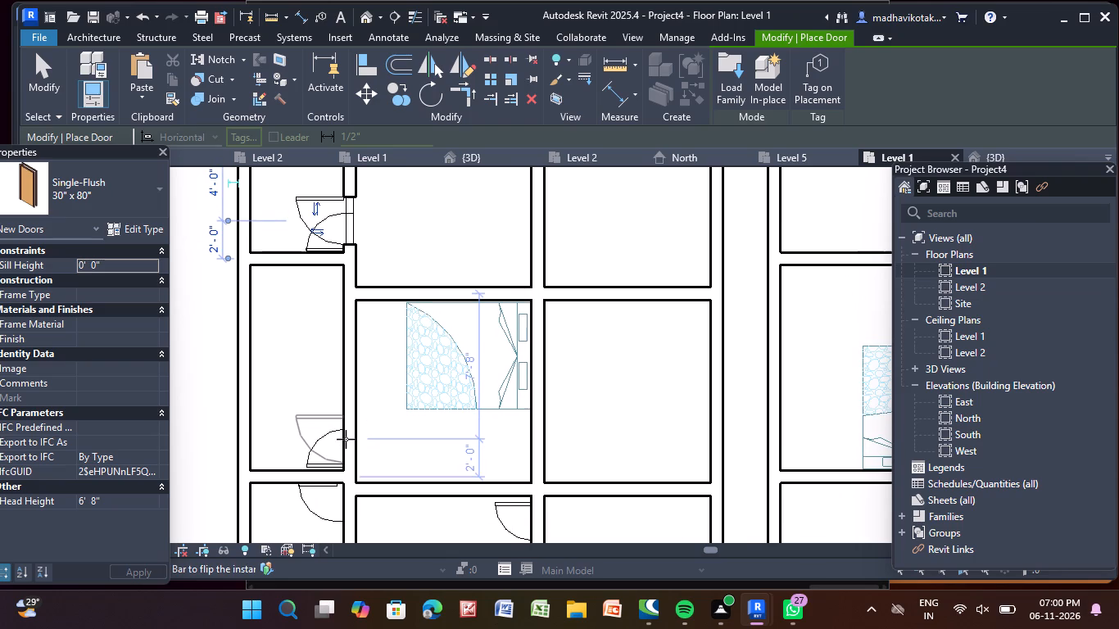
left_click(346, 438)
middle_click_drag(346, 438, 375, 259)
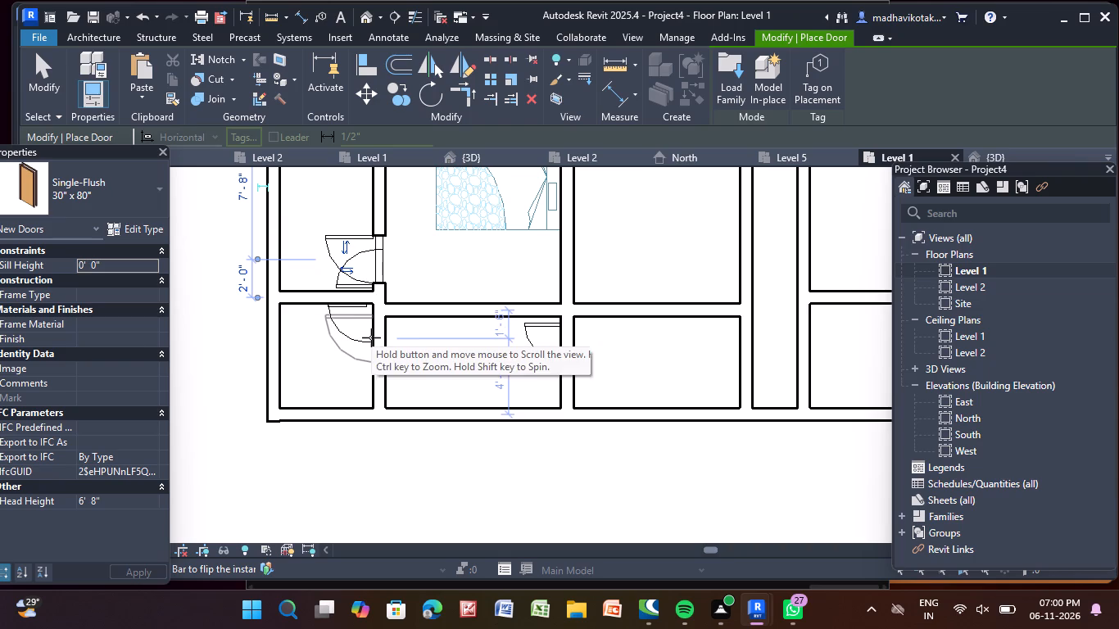
left_click(371, 337)
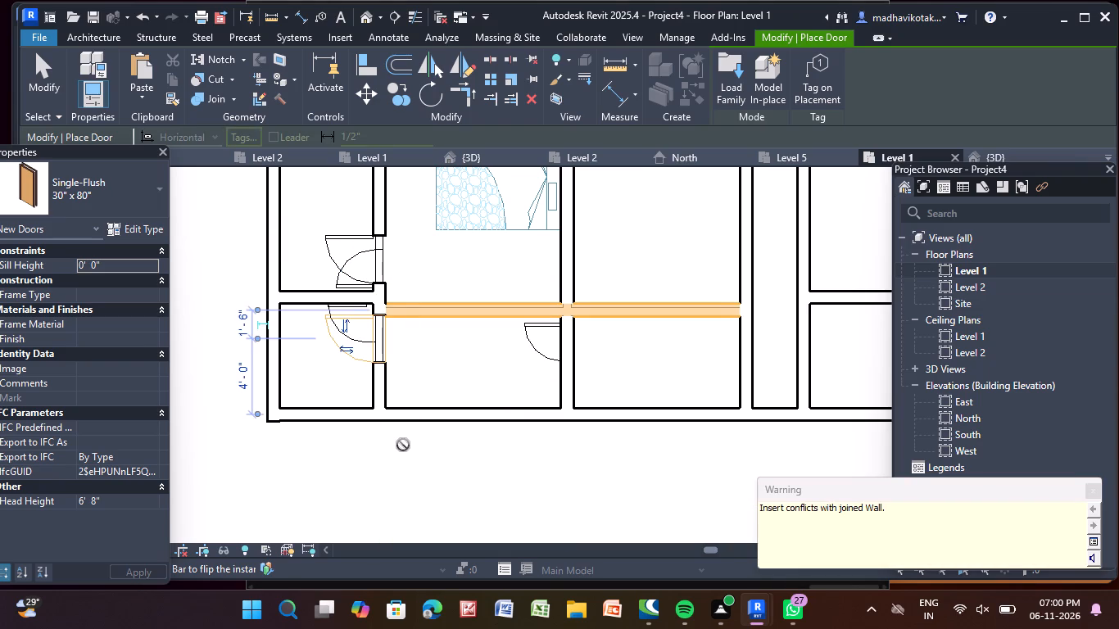
key("Escape")
key("Escape")
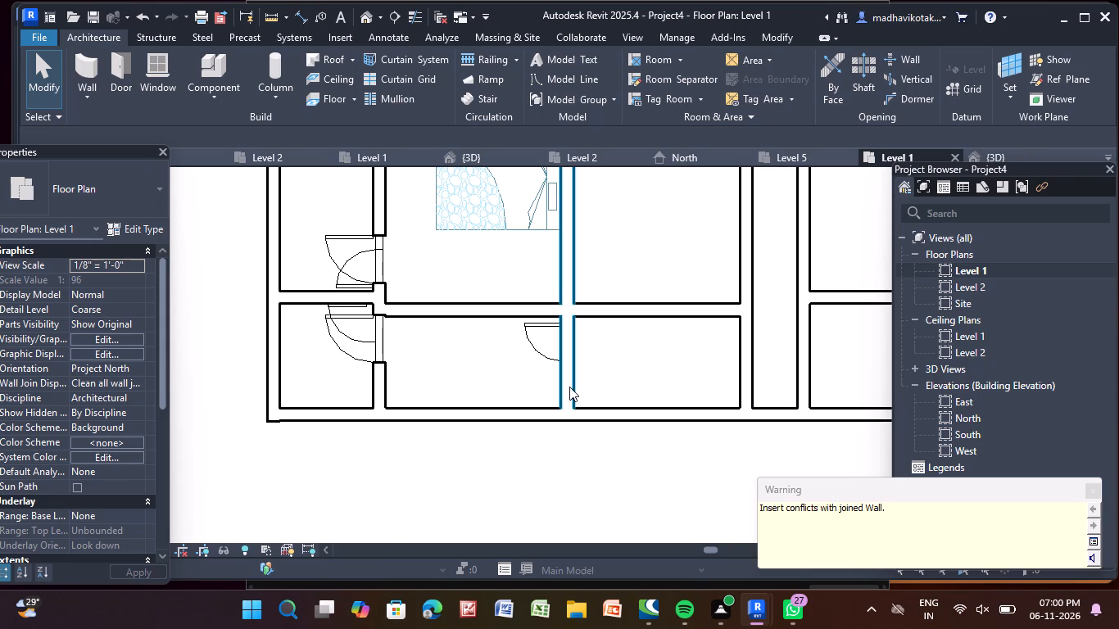
Flip the hinge sides of the seventh and sixth west-column doors, counted from the top, to match the CAD door symbols.
left_click(390, 527)
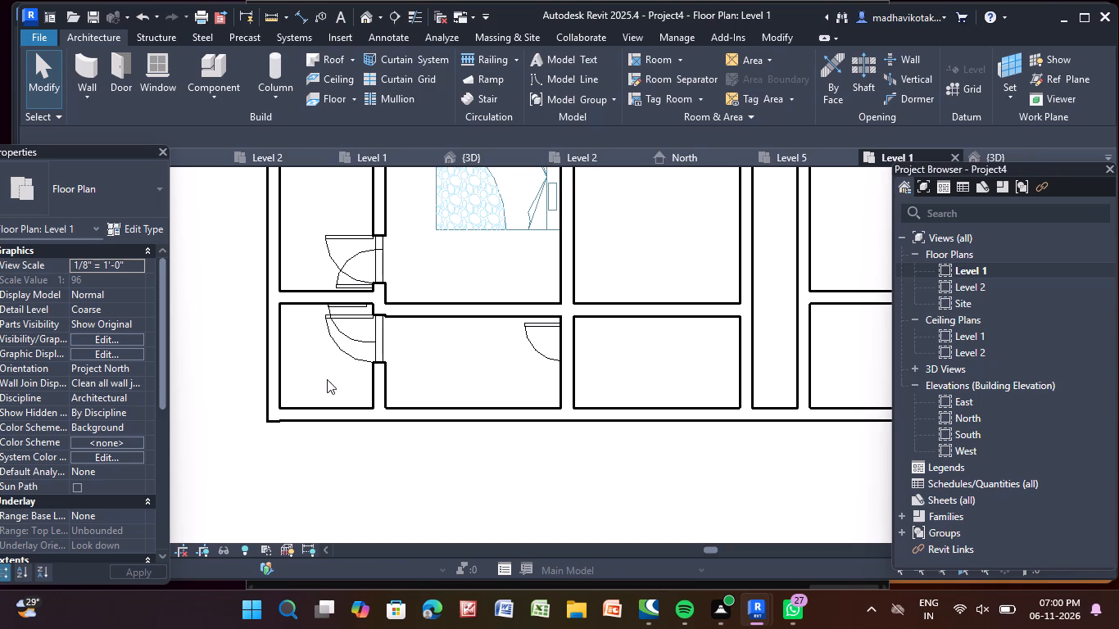
left_click(347, 268)
scroll(361, 265, "up", 2)
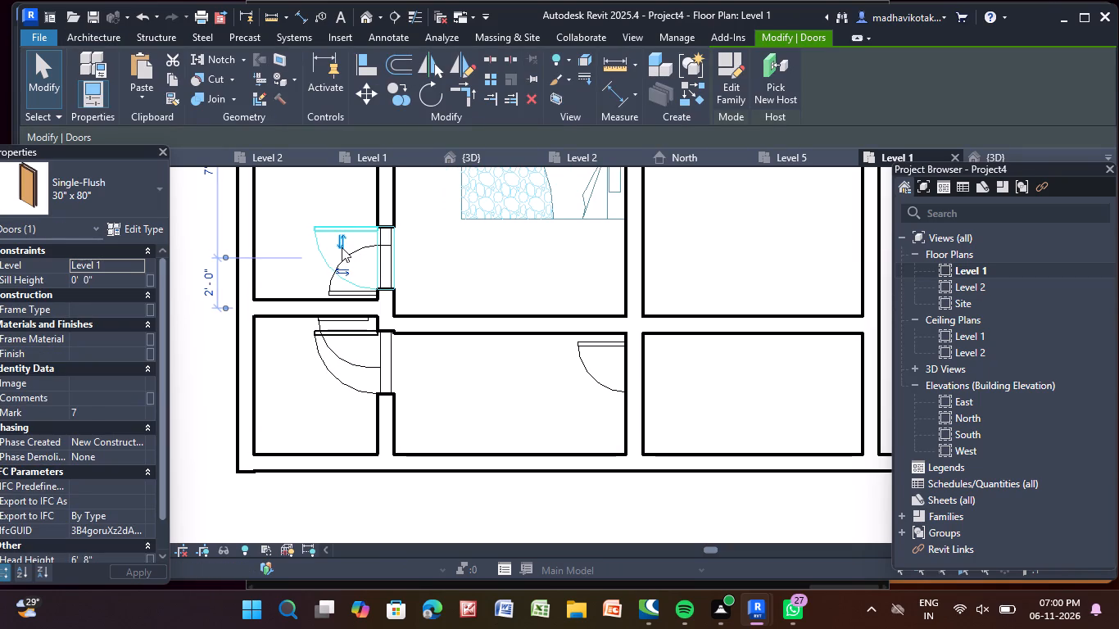
left_click(338, 243)
scroll(338, 245, "down", 5)
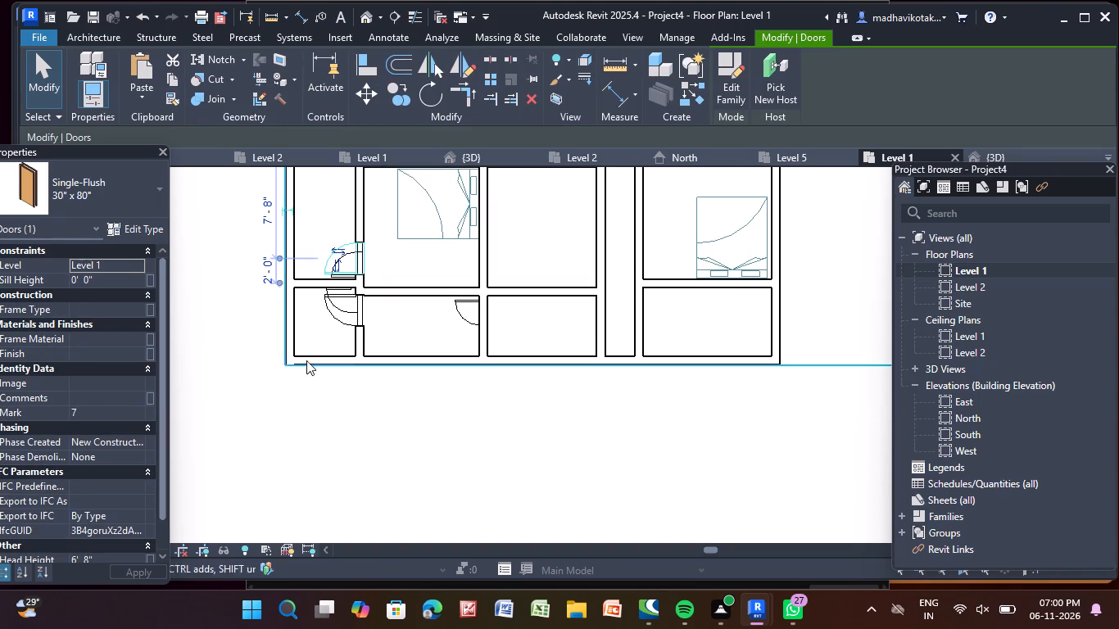
middle_click_drag(248, 351, 245, 536)
scroll(248, 351, "down", 1)
scroll(327, 334, "up", 3)
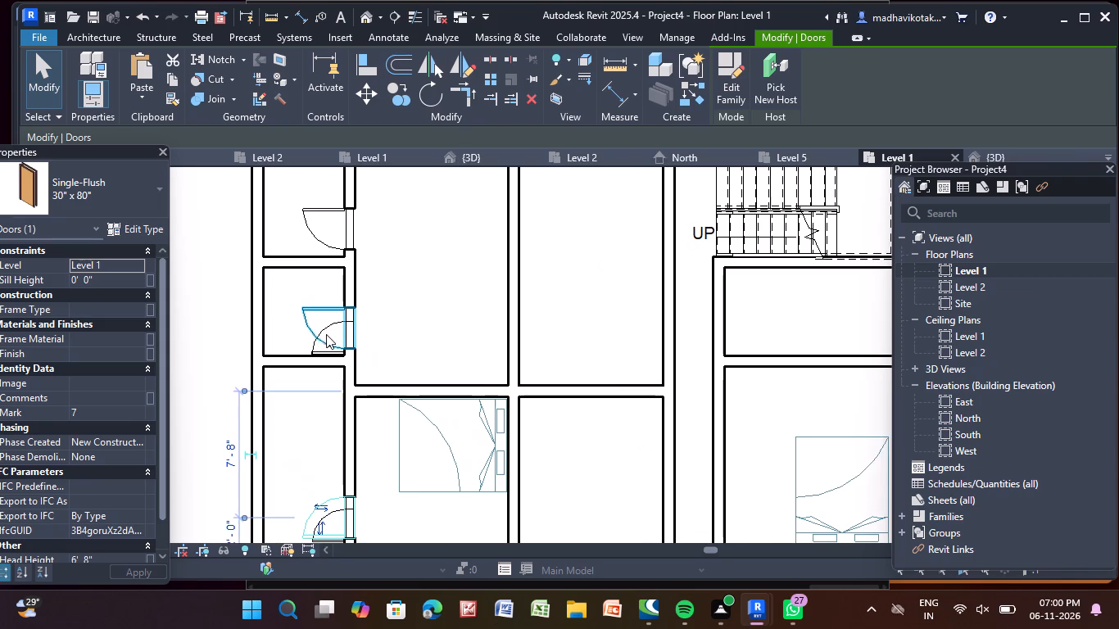
left_click(316, 337)
scroll(317, 337, "up", 4)
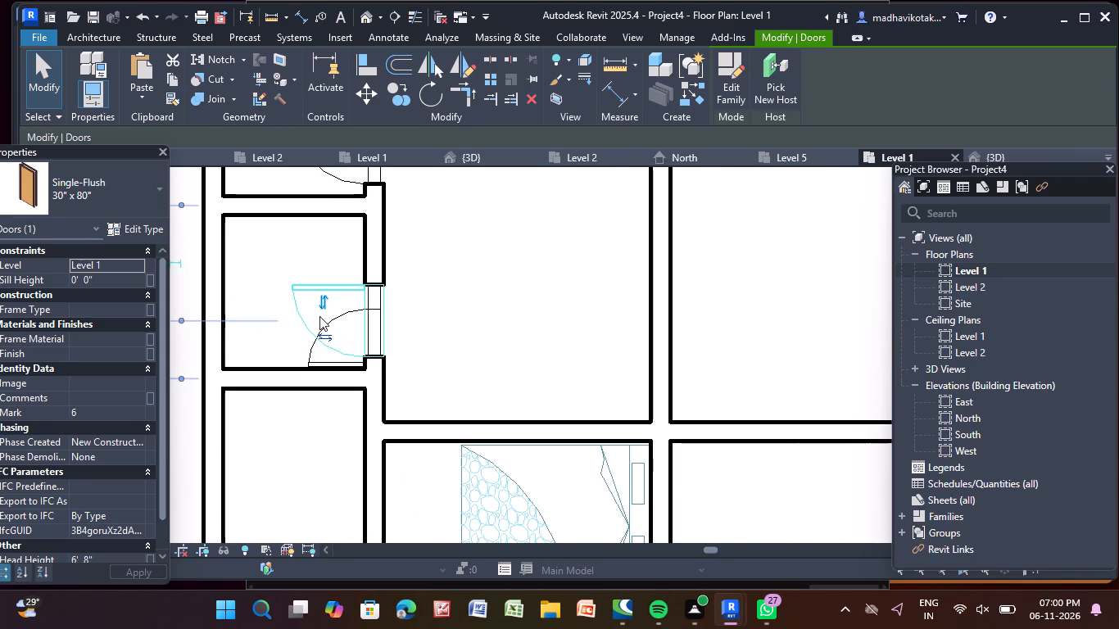
left_click(320, 305)
Flip the hinge sides of the fifth and fourth west-column doors, counted from the top of the plan.
scroll(320, 305, "down", 5)
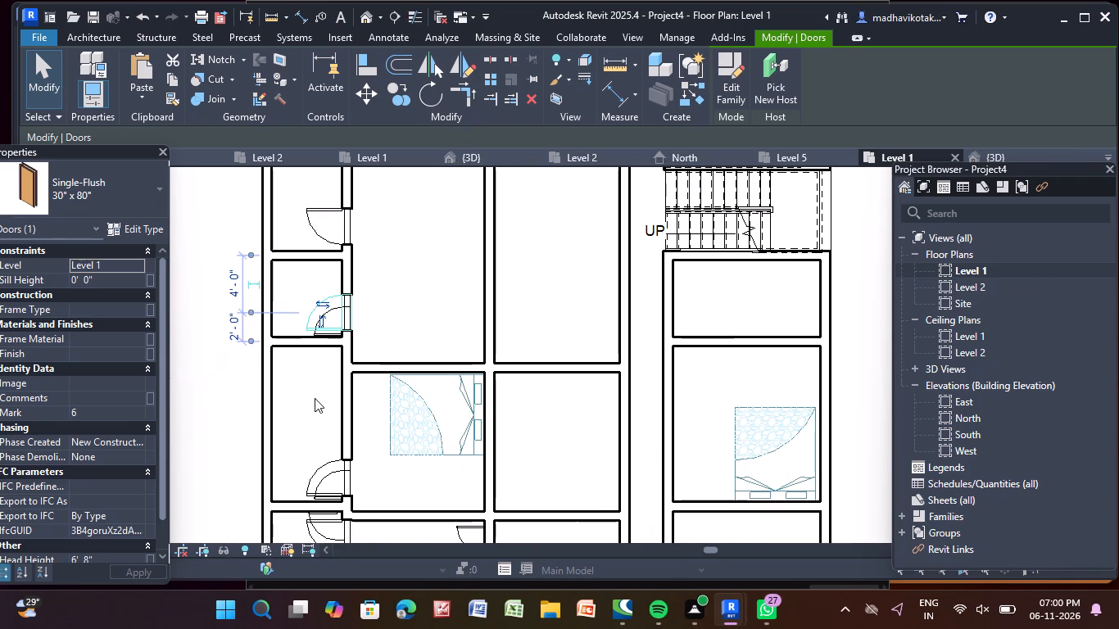
scroll(315, 396, "up", 1)
left_click(321, 208)
scroll(321, 209, "up", 4)
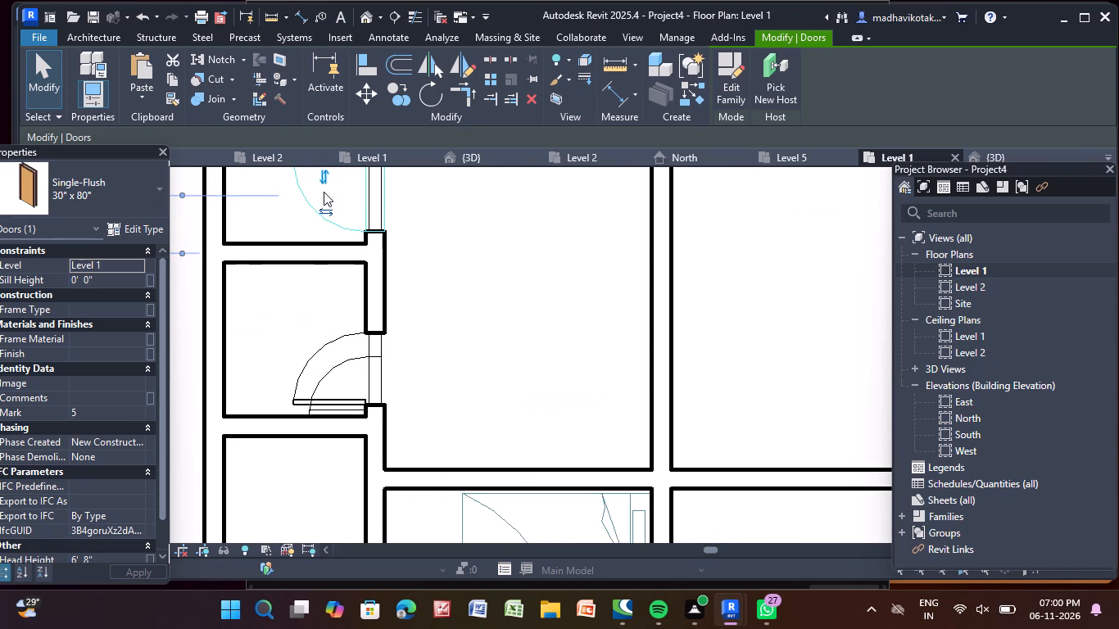
left_click(322, 183)
scroll(324, 212, "down", 9)
scroll(328, 218, "up", 1)
scroll(328, 218, "down", 1)
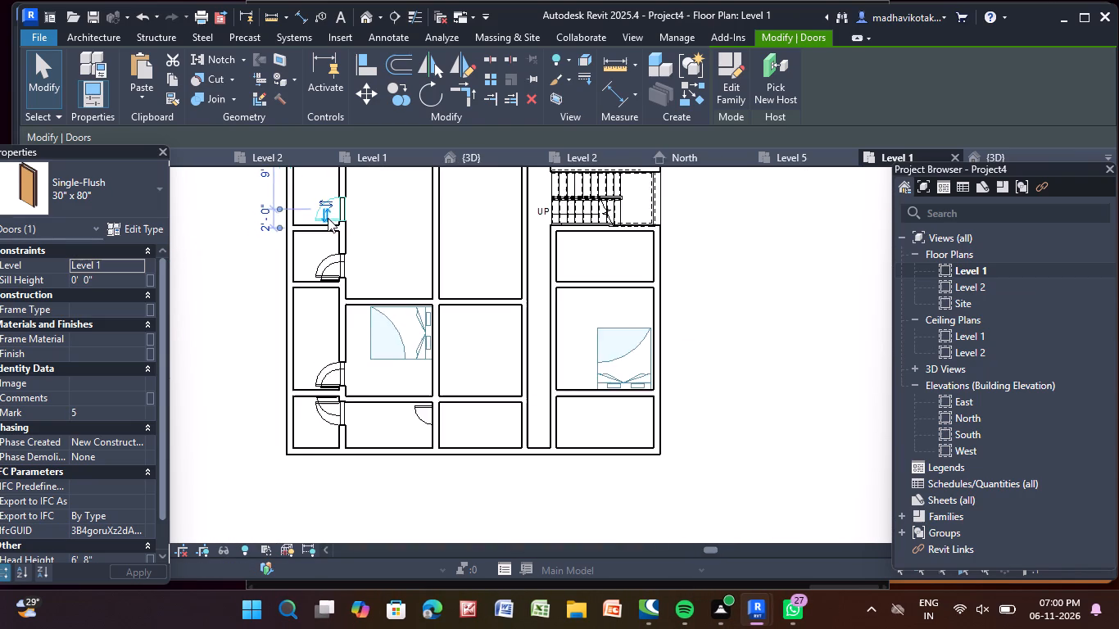
middle_click_drag(328, 227, 321, 361)
left_click(317, 268)
scroll(318, 267, "up", 1)
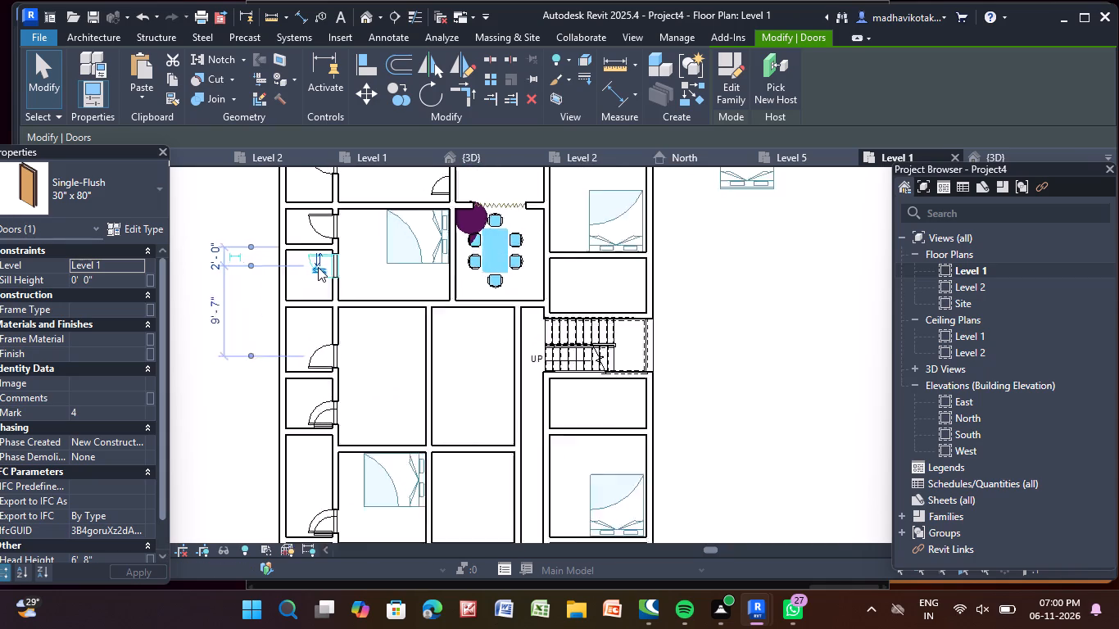
scroll(318, 267, "up", 7)
left_click(316, 256)
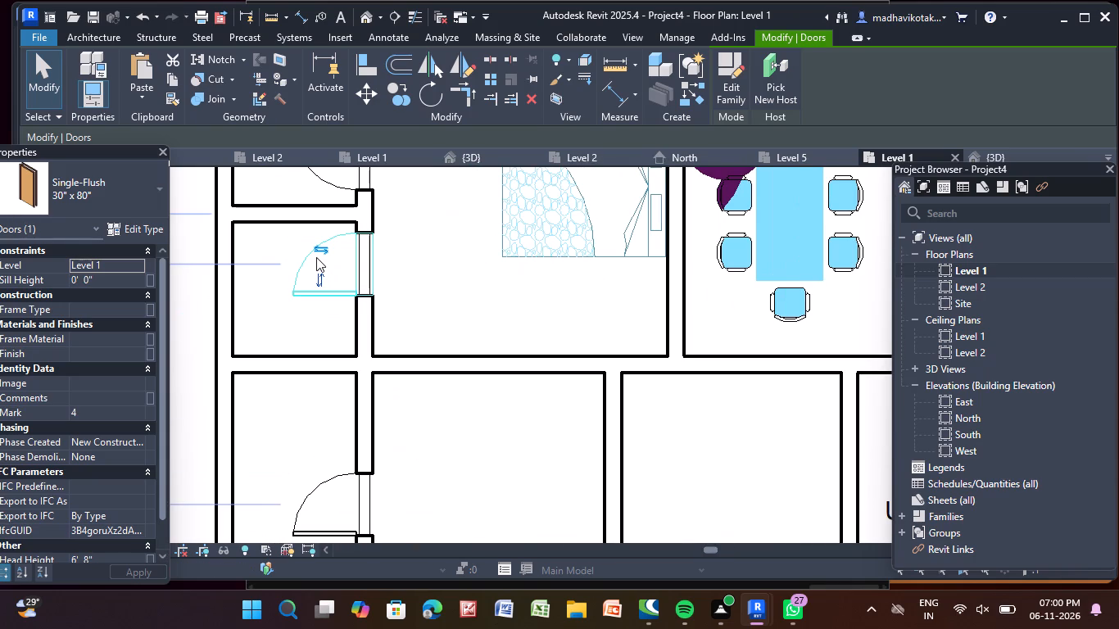
Flip the hinge side of the third west-column door, counted from the top, and clear the selection.
scroll(316, 257, "down", 2)
middle_click_drag(316, 257, 308, 400)
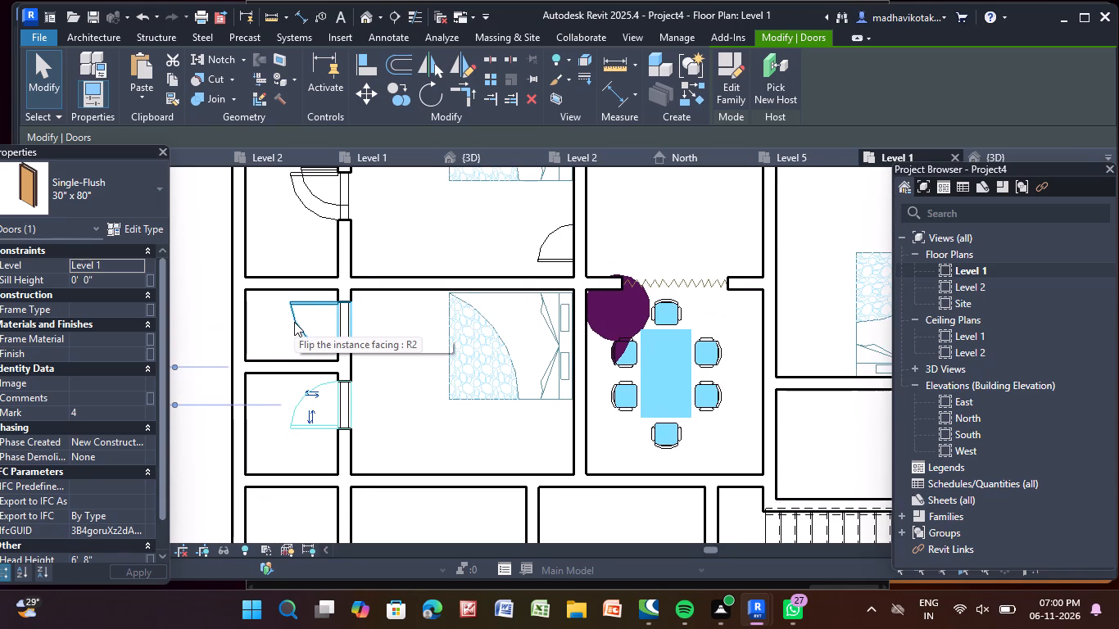
left_click(294, 322)
scroll(296, 320, "up", 4)
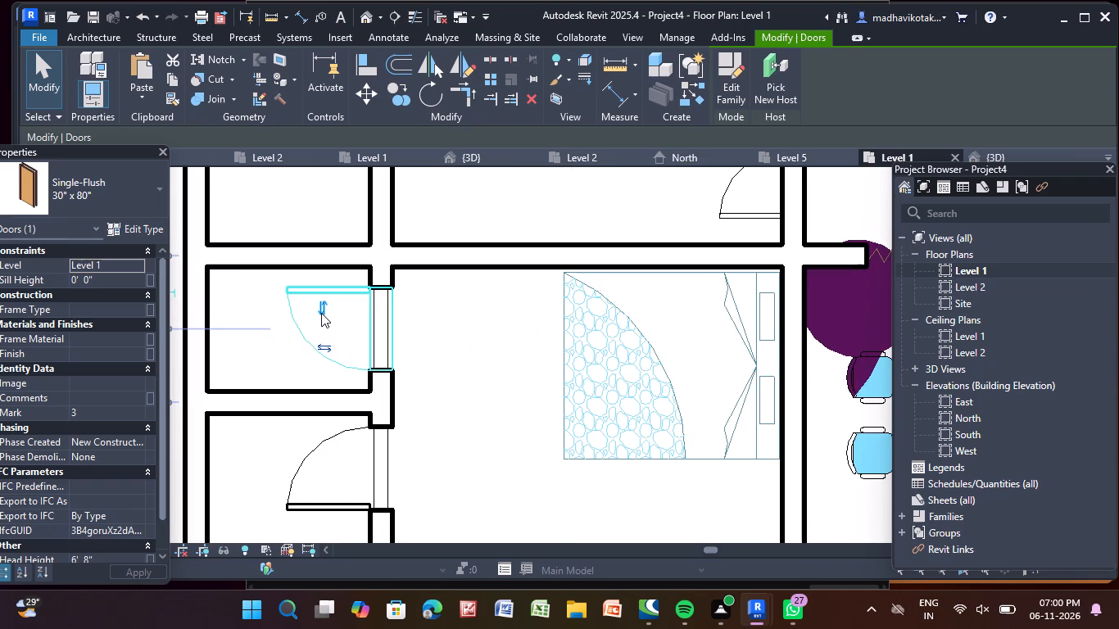
left_click(319, 311)
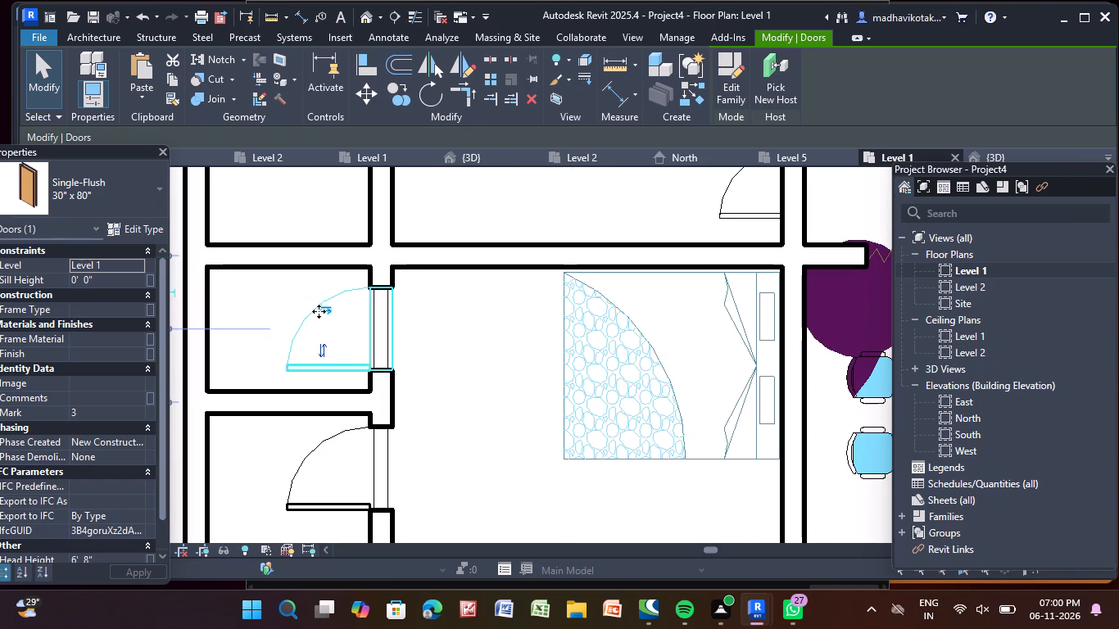
scroll(319, 311, "down", 3)
middle_click_drag(319, 311, 292, 459)
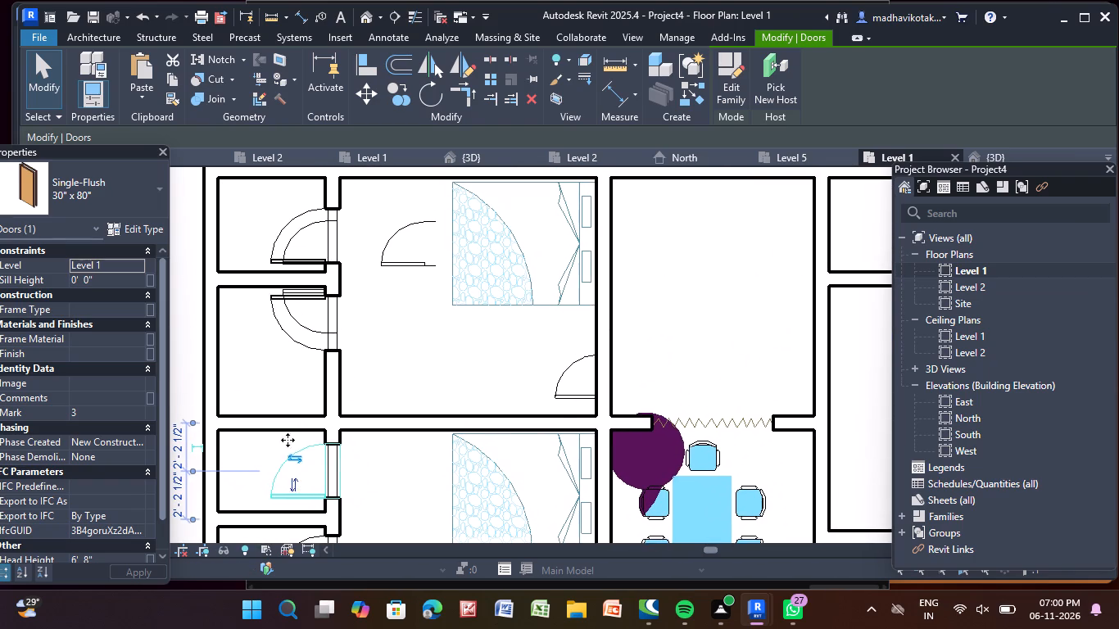
scroll(293, 345, "down", 3)
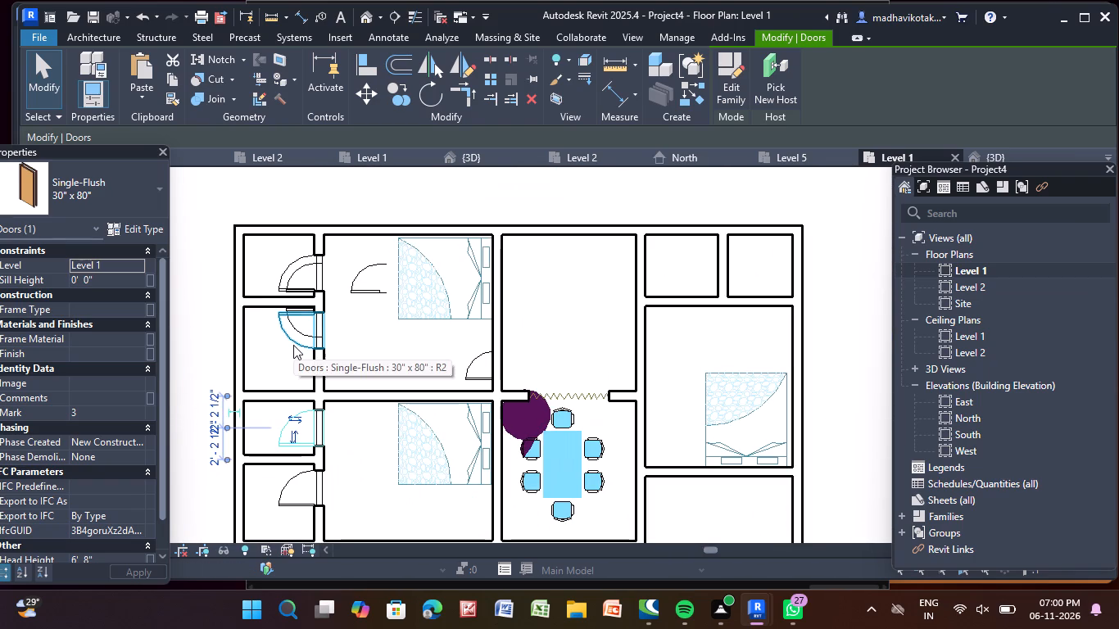
middle_click(293, 341)
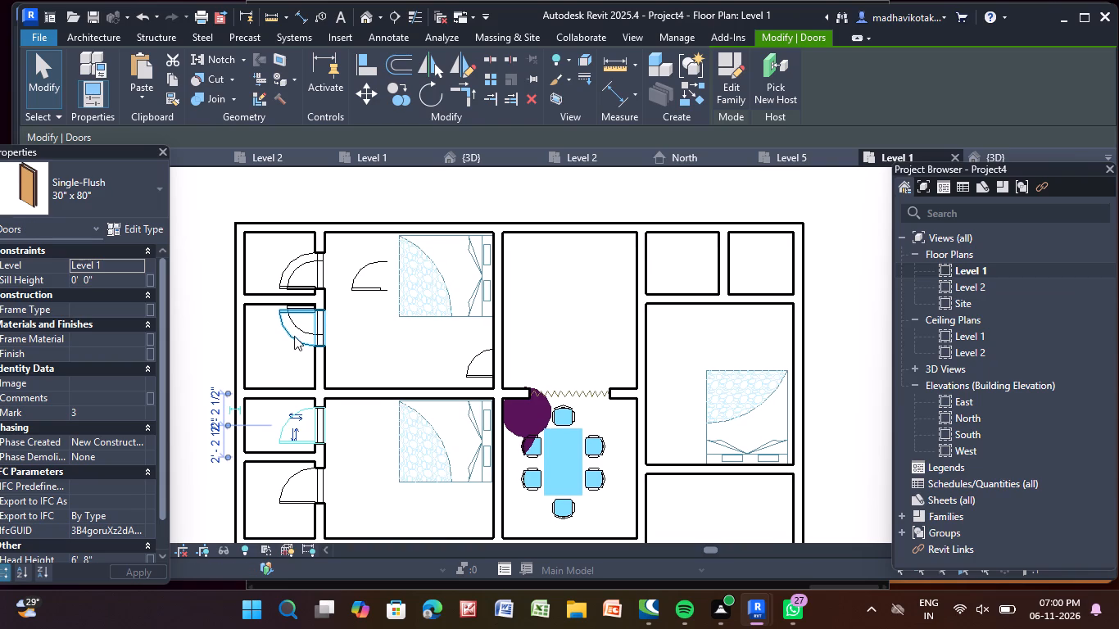
scroll(295, 330, "down", 4)
left_click(351, 230)
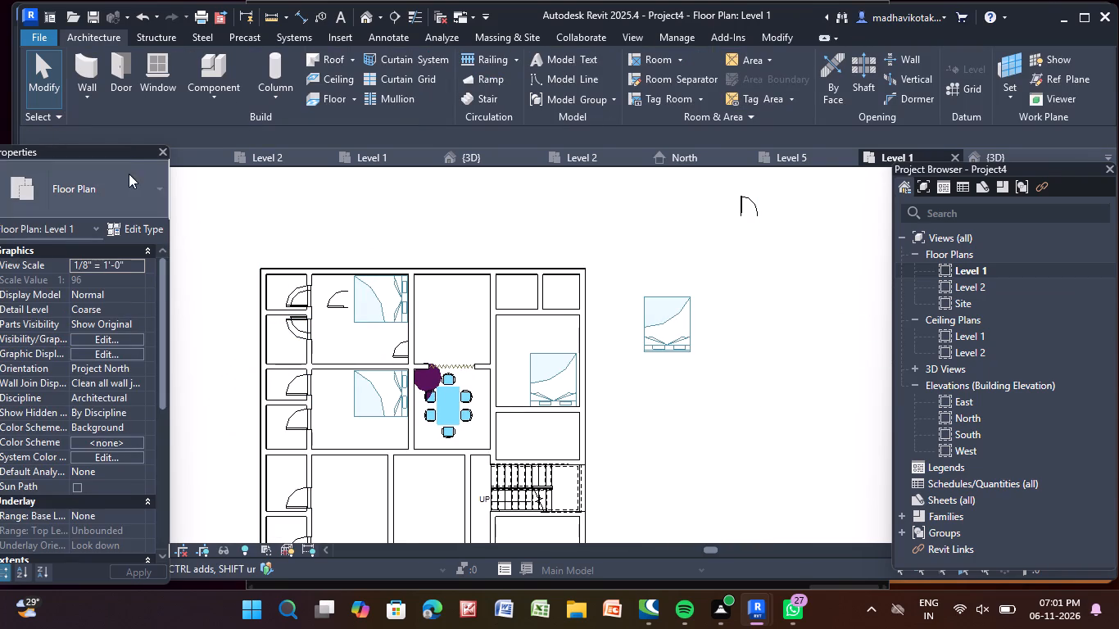
Place Single-Flush 30" x 80" doors centred in the west wall of the inner small northeast room and in the corner room's south wall.
left_click(113, 61)
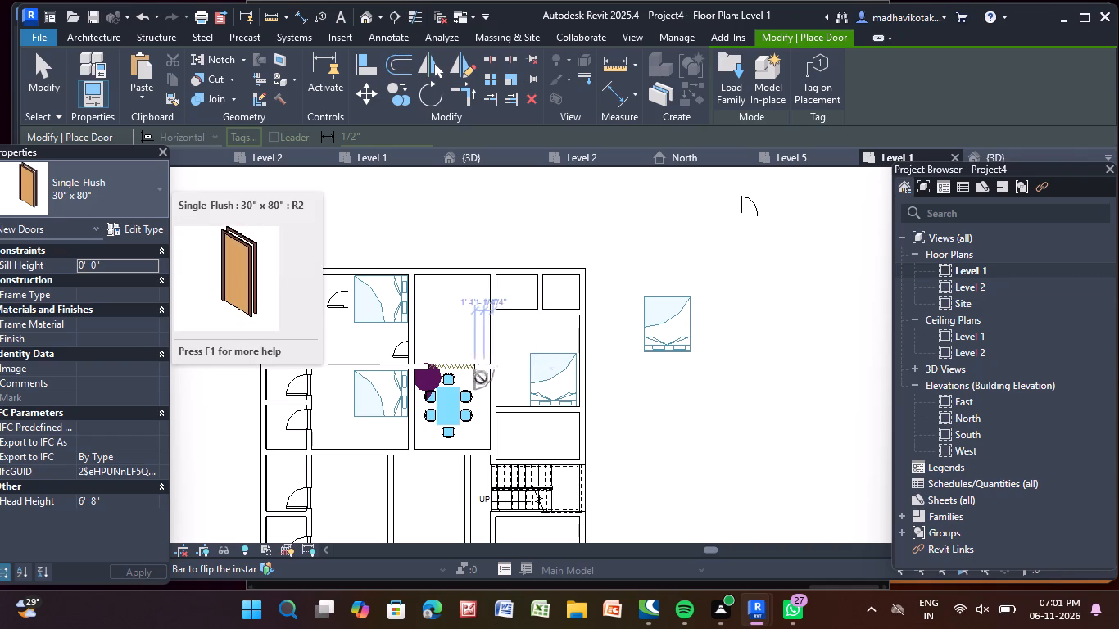
middle_click_drag(480, 372, 498, 139)
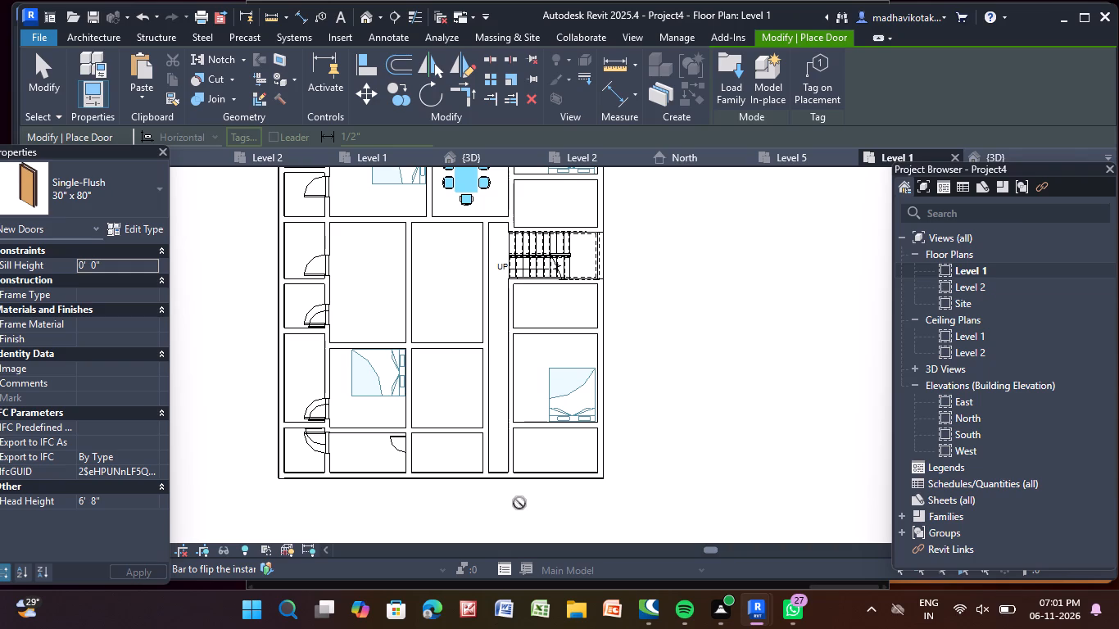
scroll(519, 503, "up", 3)
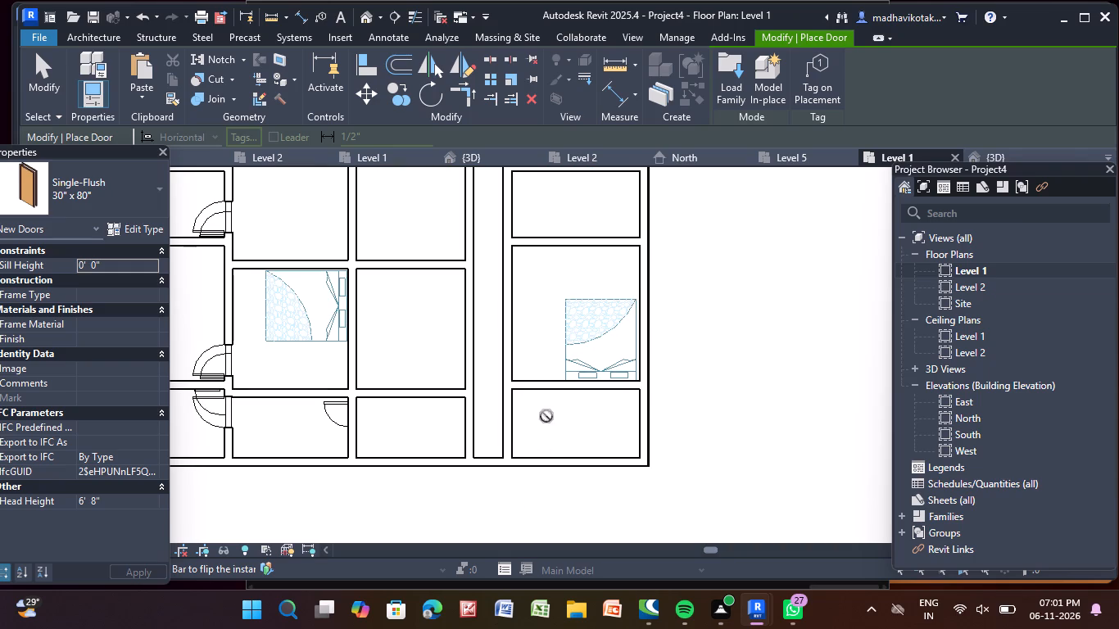
scroll(541, 382, "up", 1)
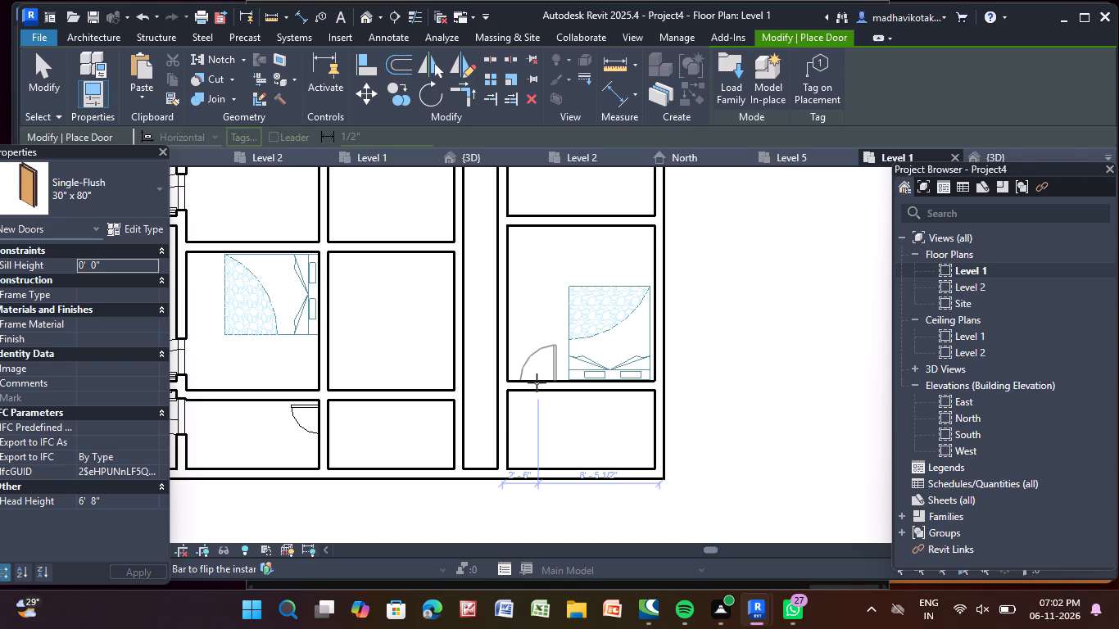
scroll(535, 382, "down", 4)
middle_click_drag(525, 267, 520, 348)
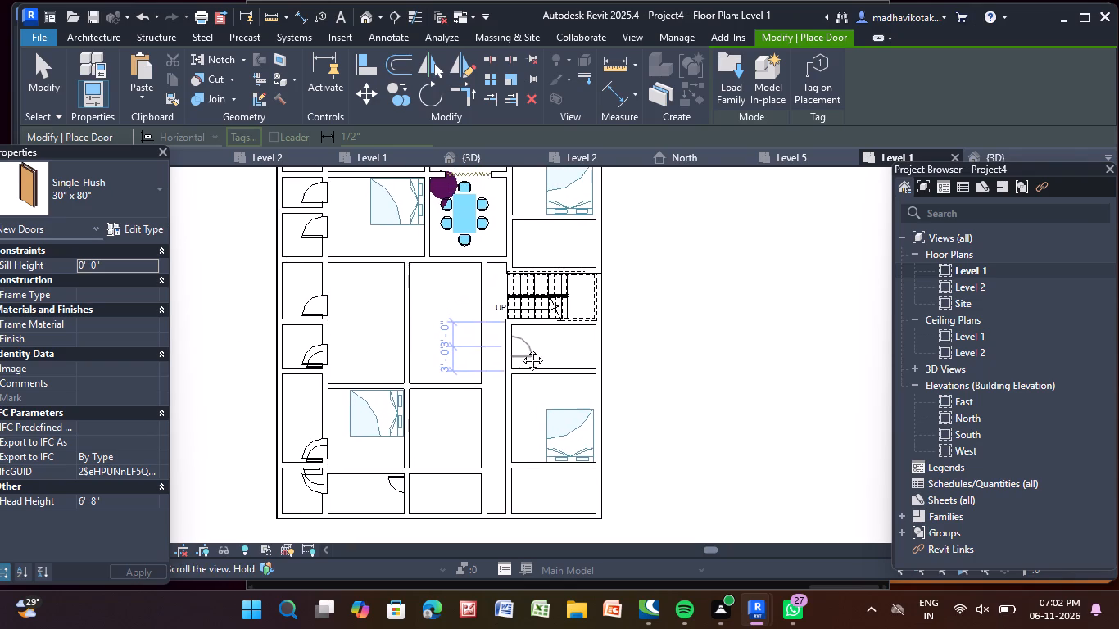
middle_click_drag(520, 348, 521, 360)
middle_click_drag(519, 360, 508, 399)
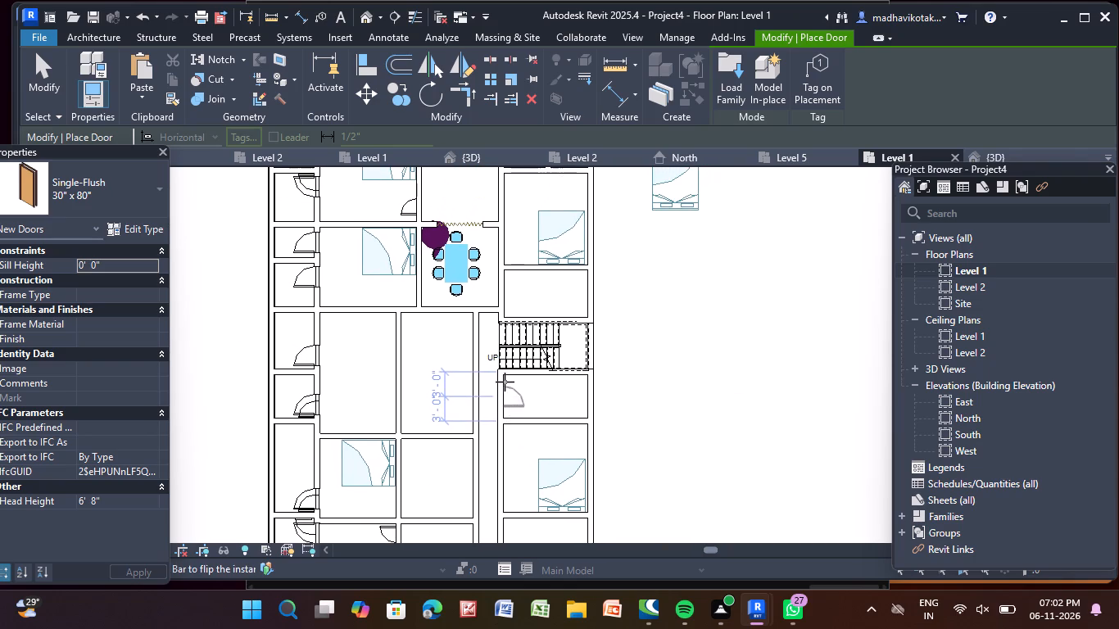
middle_click_drag(512, 265, 486, 392)
scroll(501, 314, "up", 3)
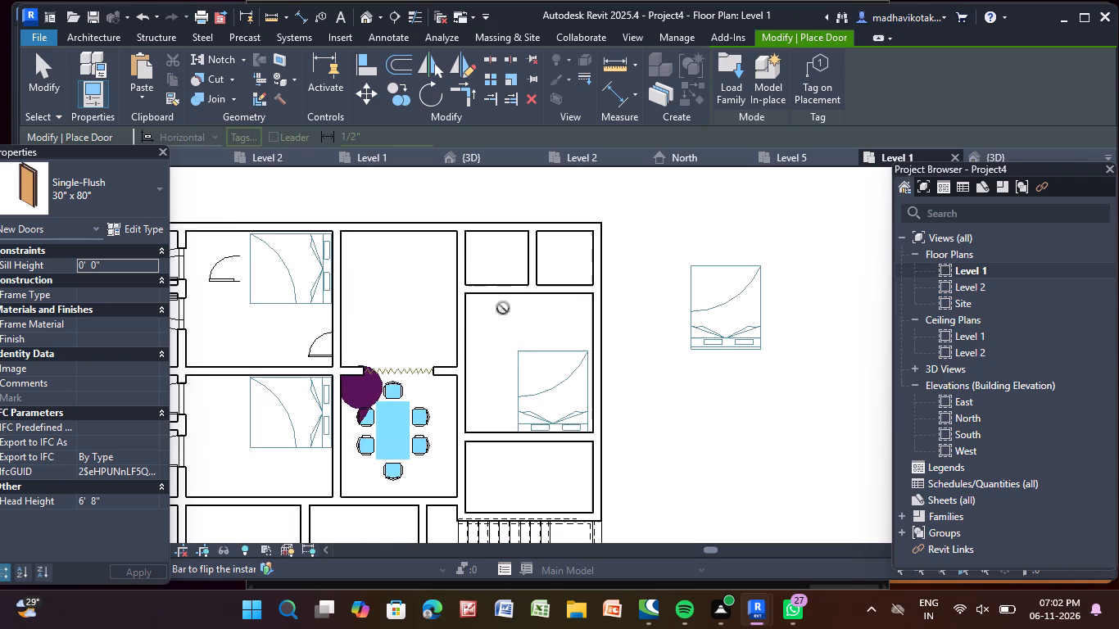
scroll(504, 275, "up", 3)
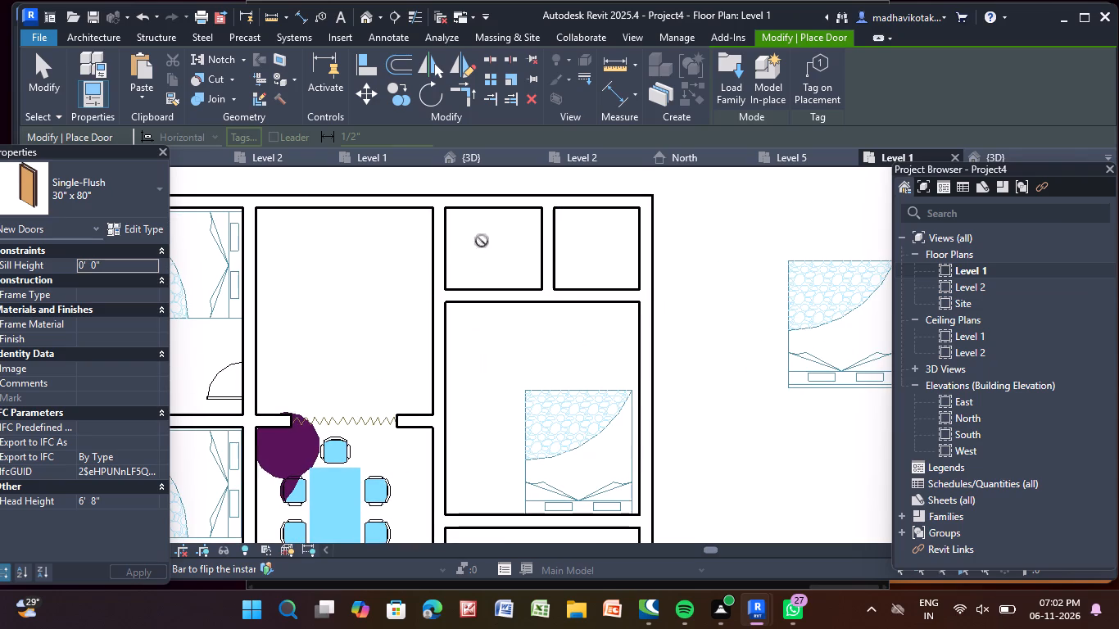
left_click(440, 242)
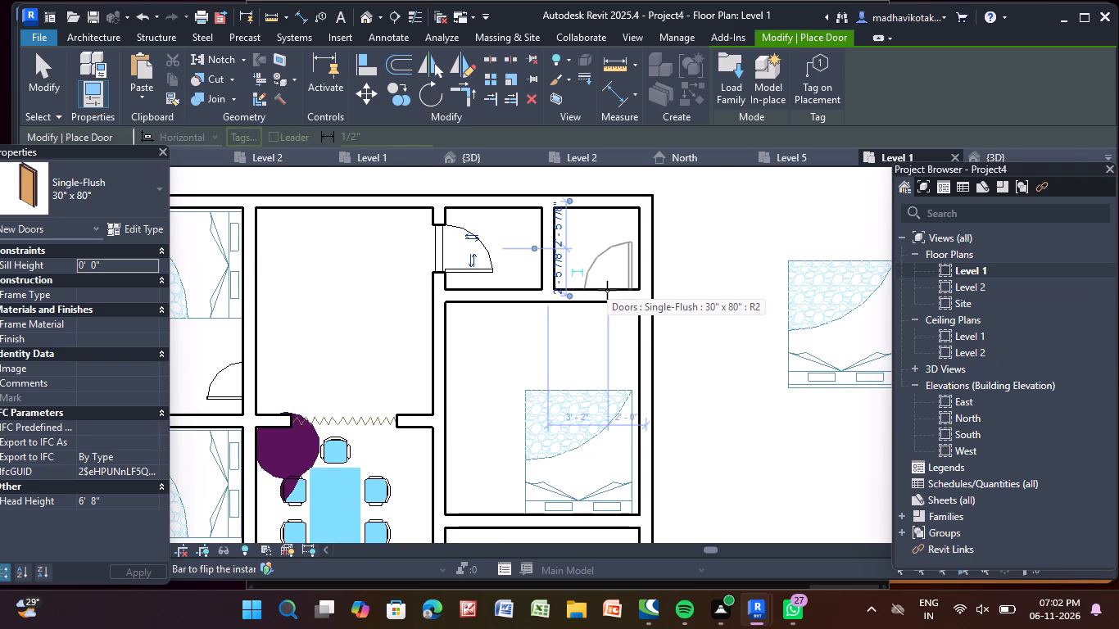
left_click(607, 290)
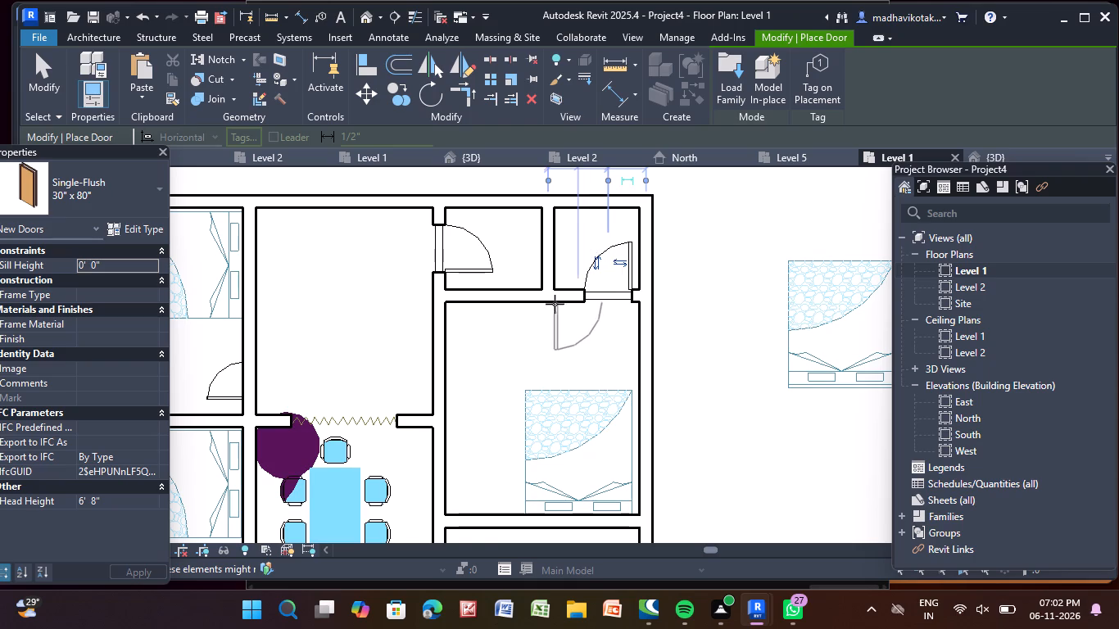
Place a 30" x 80" door at the east end of the dining room's south wall, opening onto the corridor beside the stair.
scroll(555, 419, "down", 3)
middle_click_drag(563, 428, 573, 231)
middle_click(573, 224)
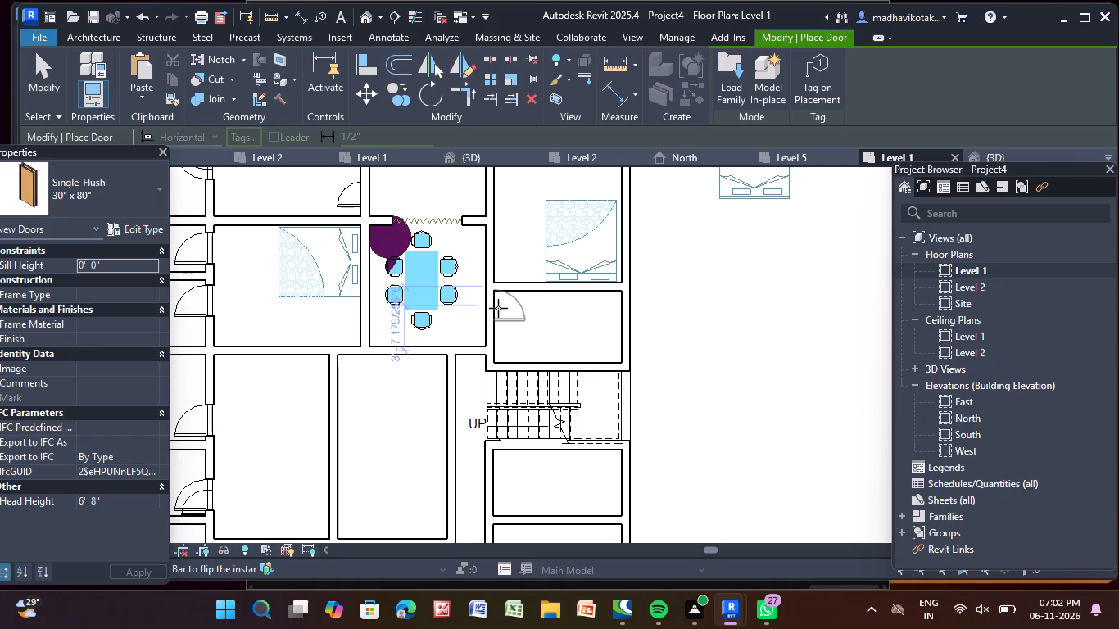
left_click(468, 347)
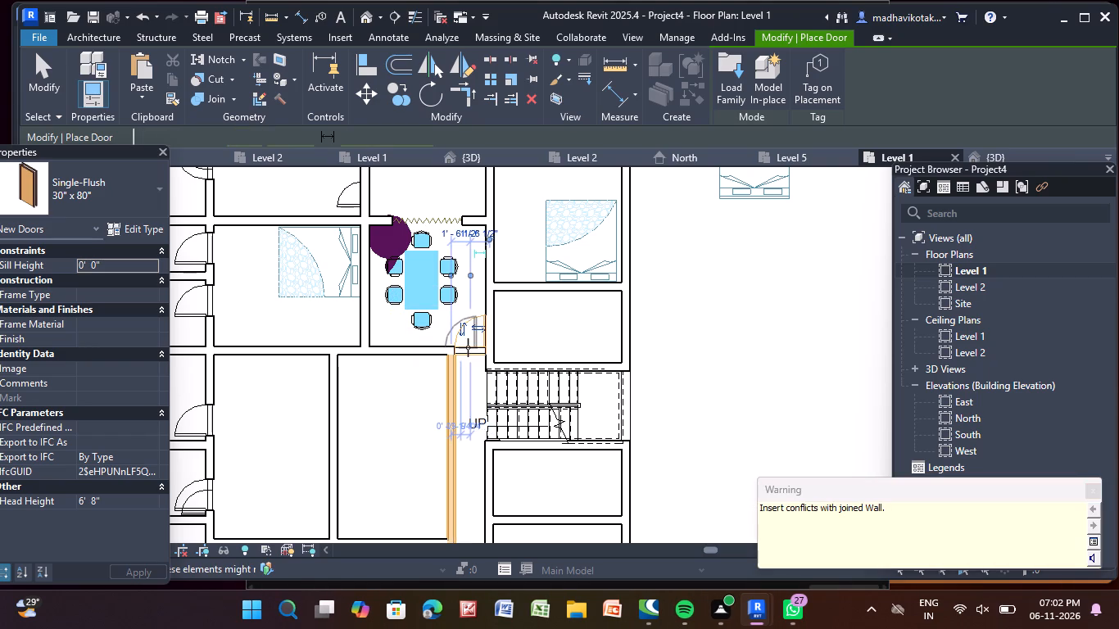
Place a 30" x 80" door in the corridor-side wall of the room directly south of the stair.
scroll(485, 403, "down", 4)
middle_click_drag(476, 392, 483, 148)
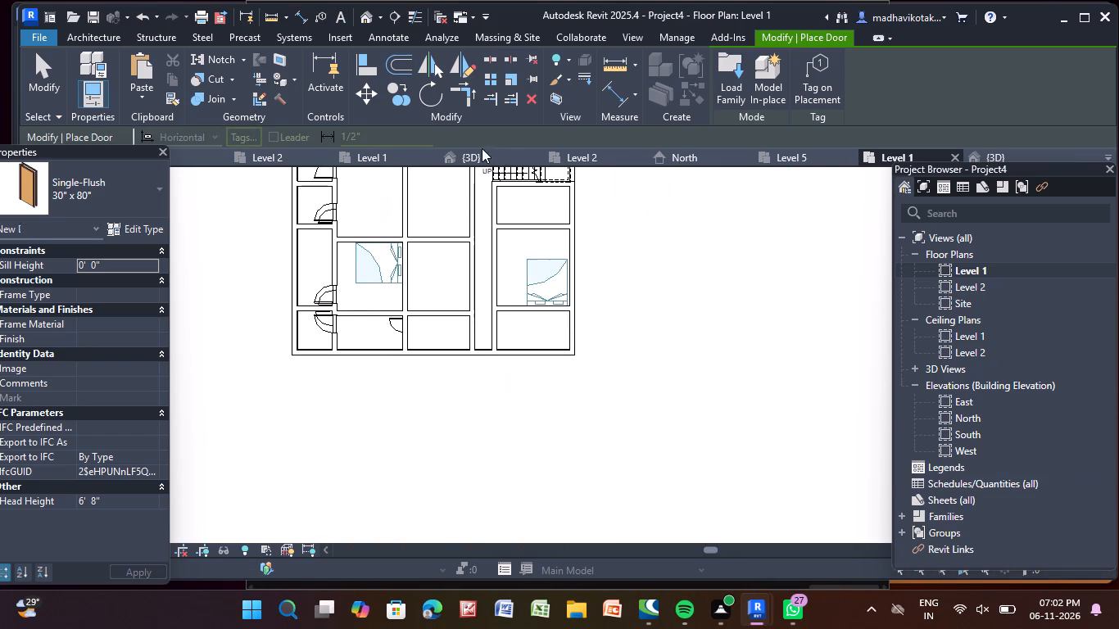
middle_click_drag(484, 286, 501, 319)
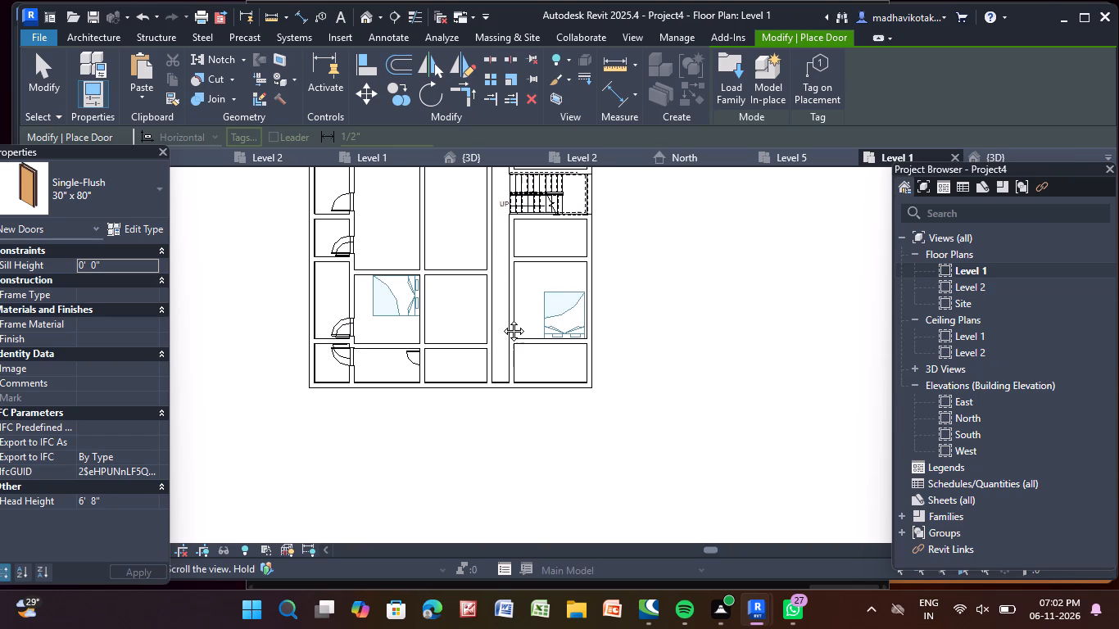
middle_click_drag(501, 319, 492, 335)
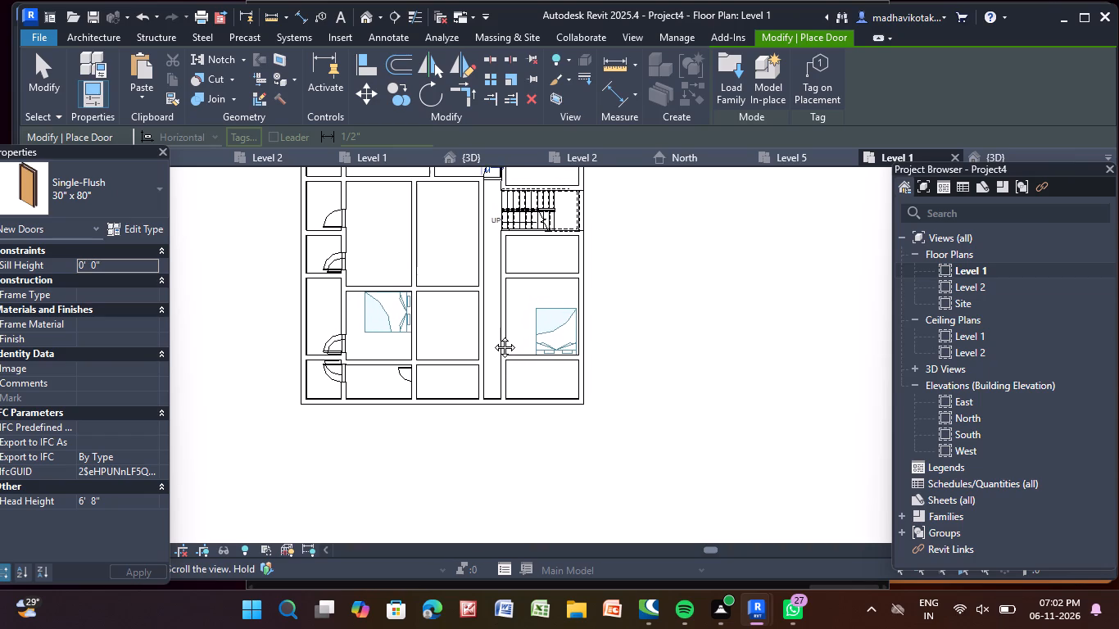
middle_click_drag(492, 335, 492, 335)
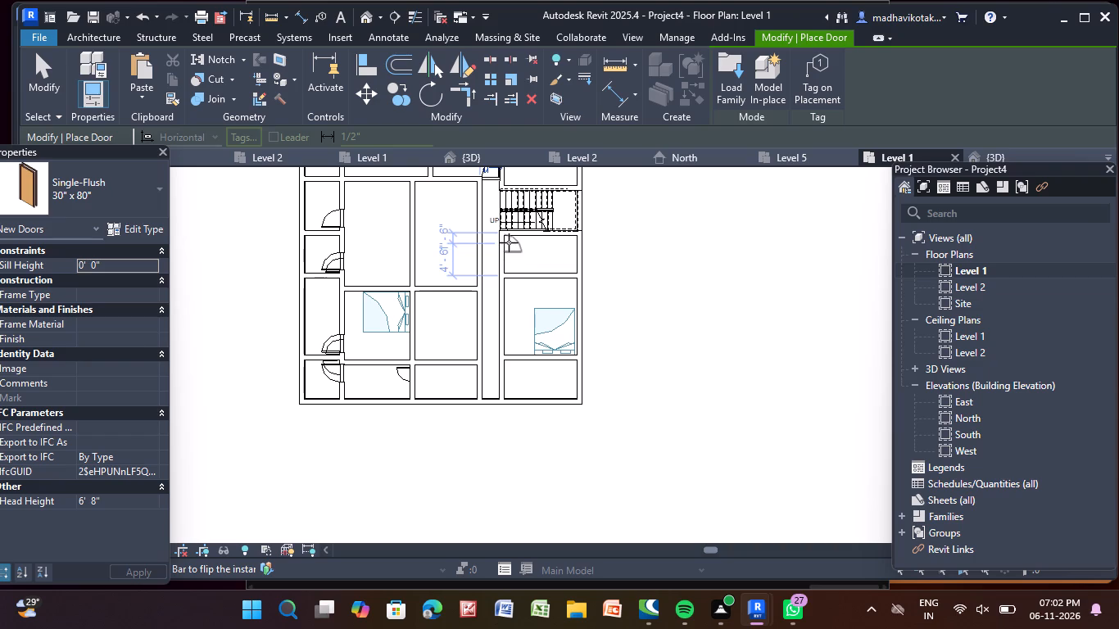
left_click(509, 246)
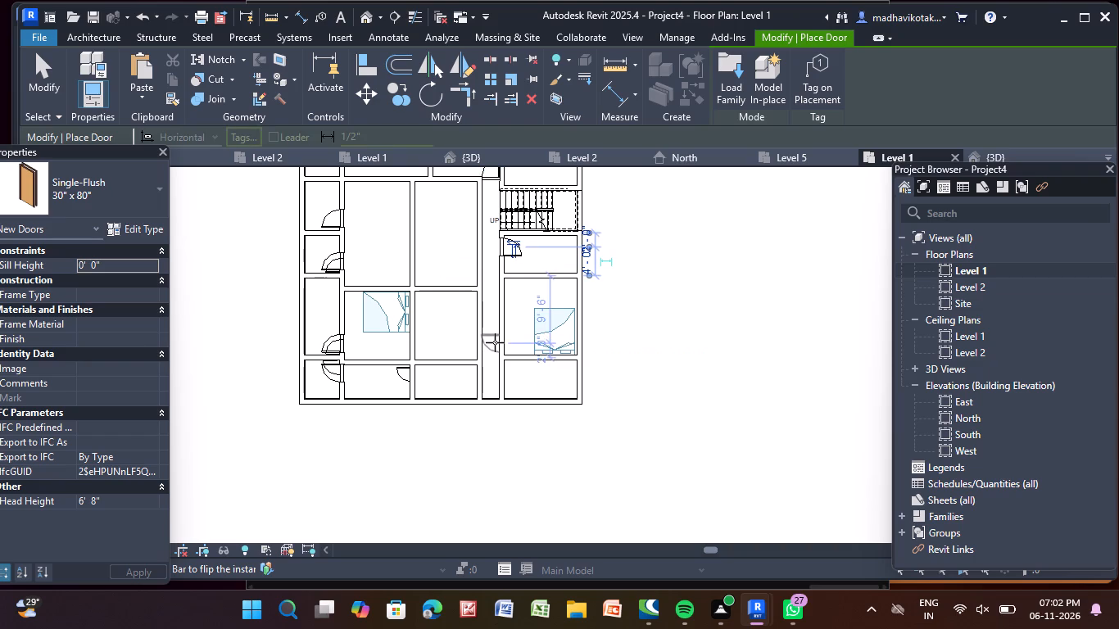
Place a 30" x 80" door between the two southernmost east rooms, centred about 2'-0" from the corridor wall.
scroll(512, 357, "up", 7)
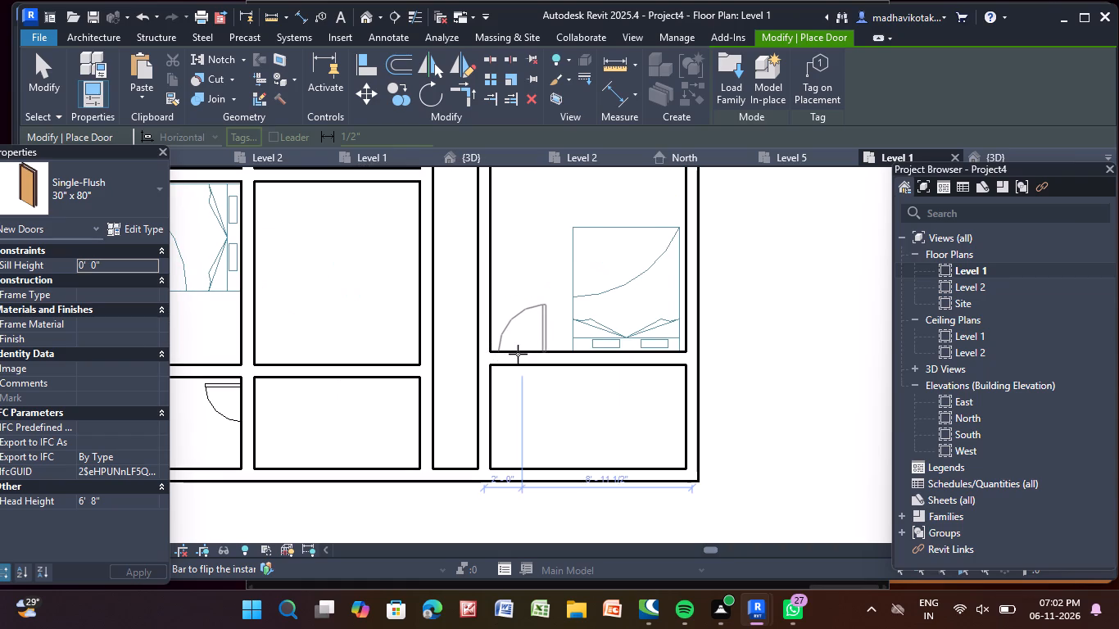
left_click(519, 353)
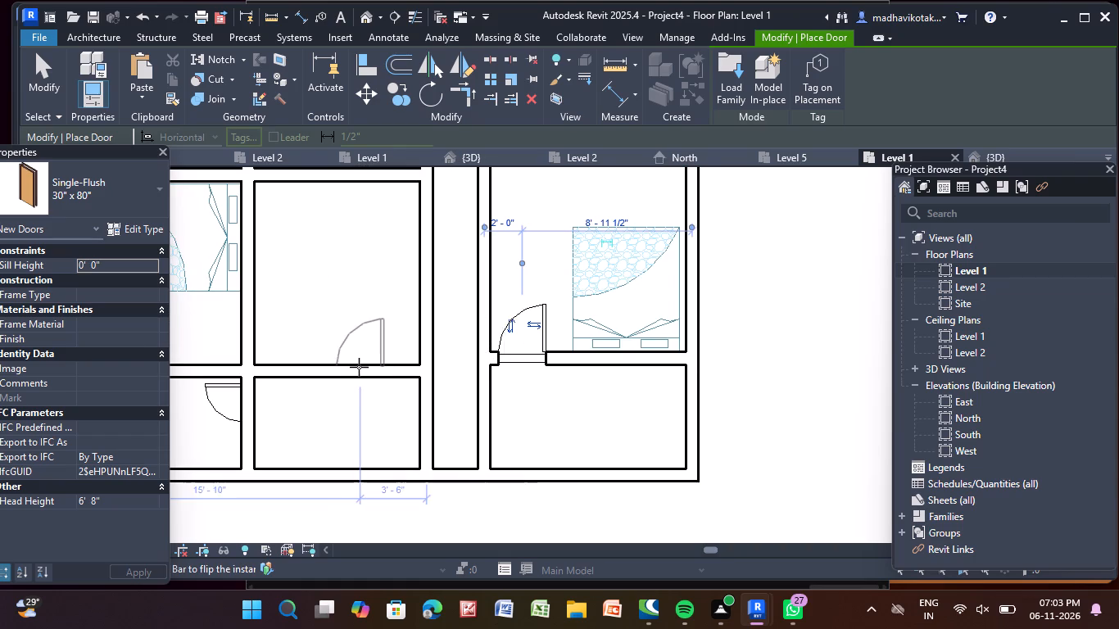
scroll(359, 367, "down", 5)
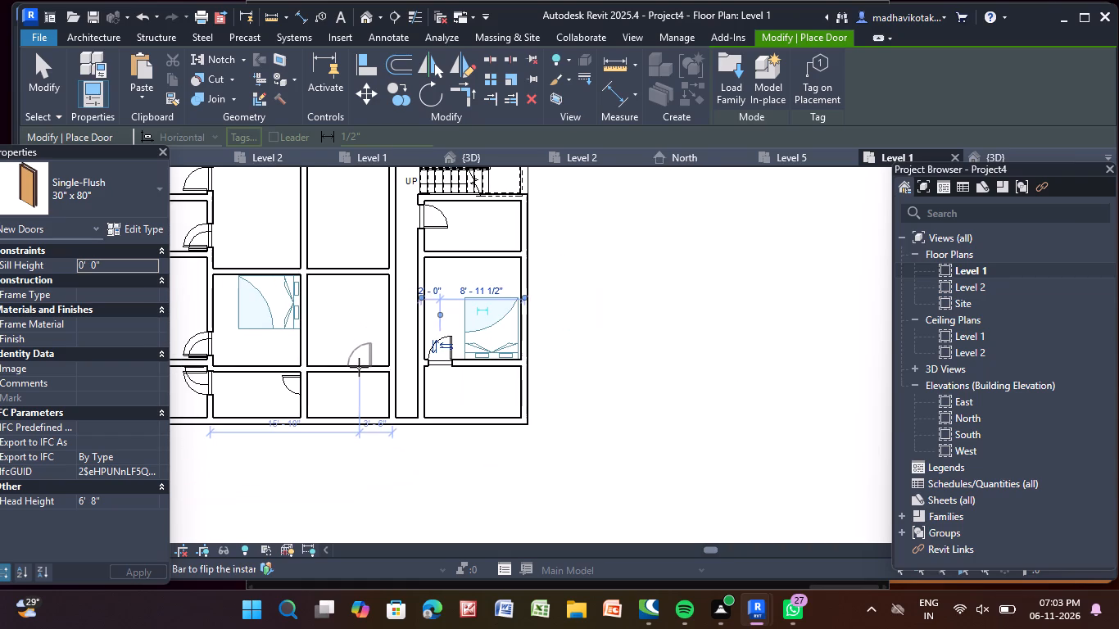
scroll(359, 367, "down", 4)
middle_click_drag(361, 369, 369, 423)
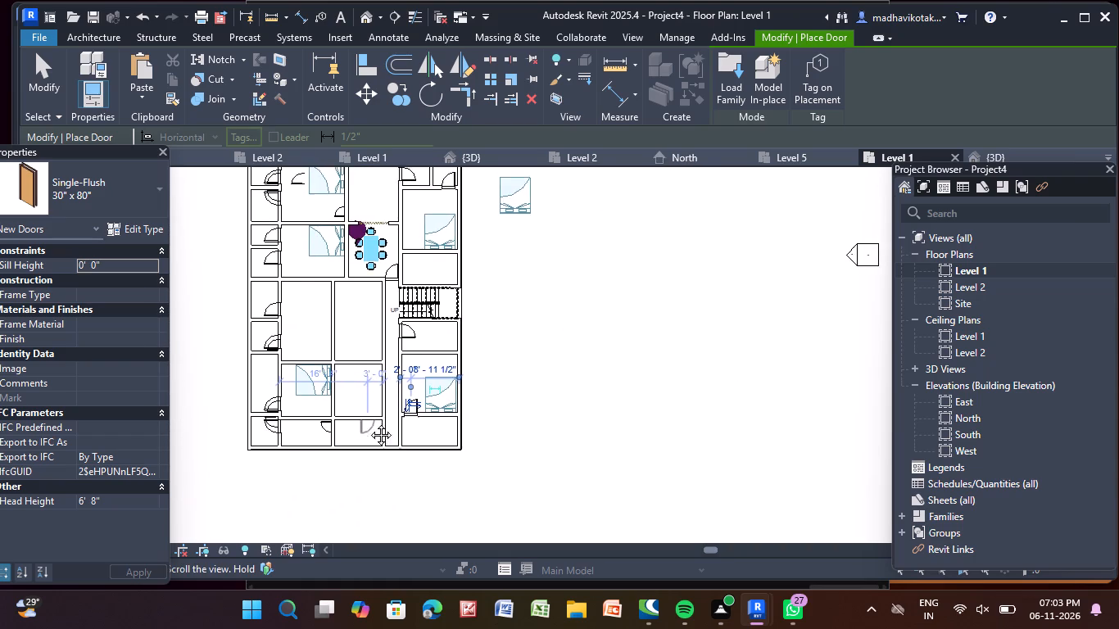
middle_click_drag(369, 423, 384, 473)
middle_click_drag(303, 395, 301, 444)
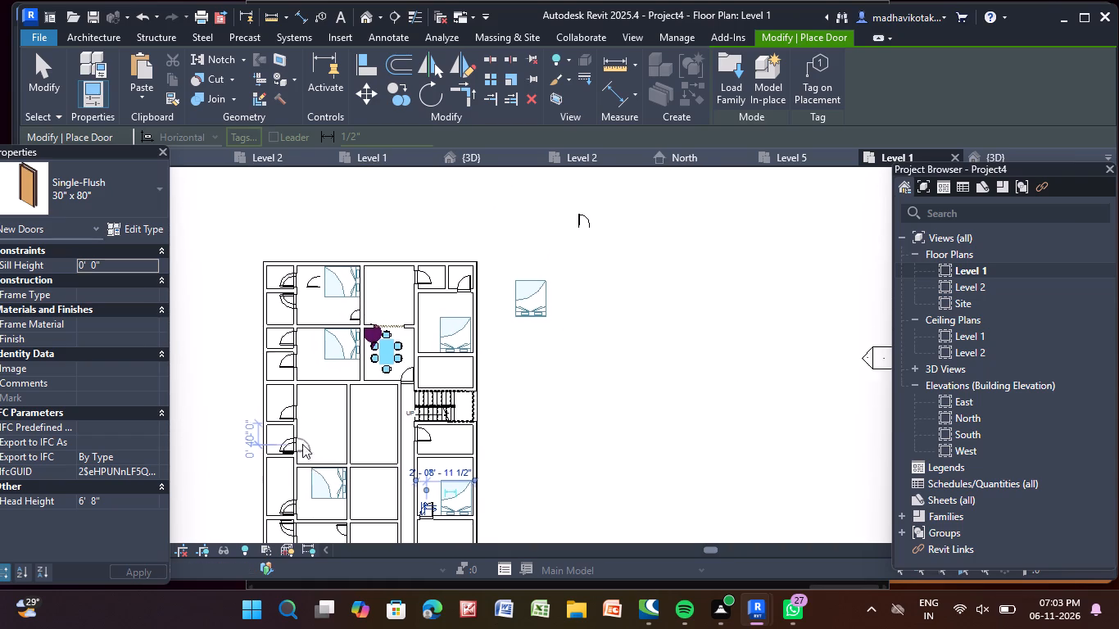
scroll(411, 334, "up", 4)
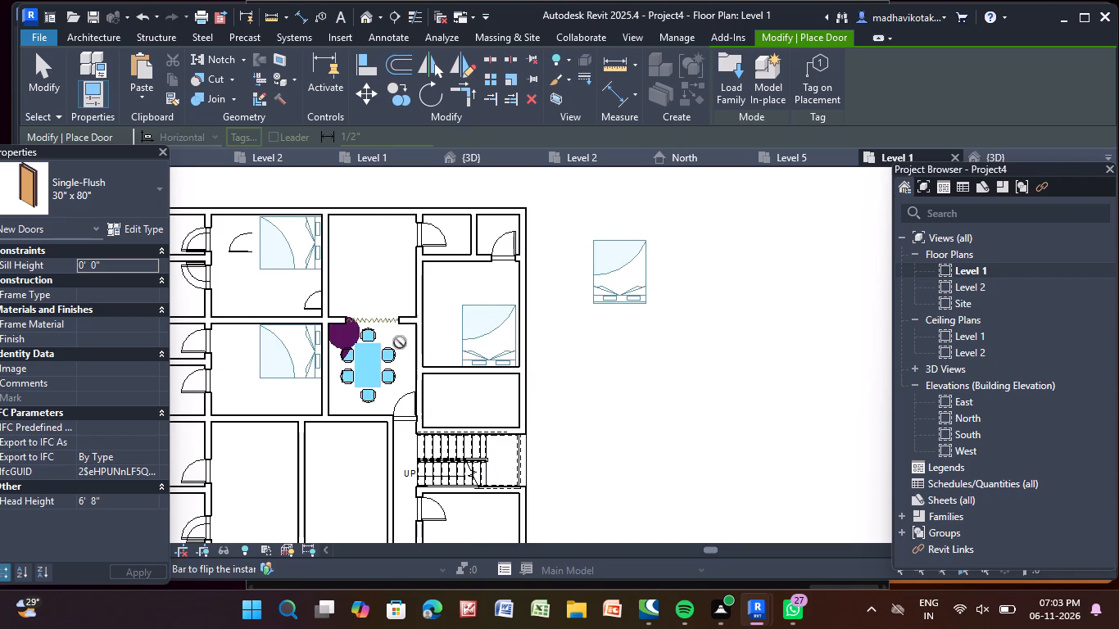
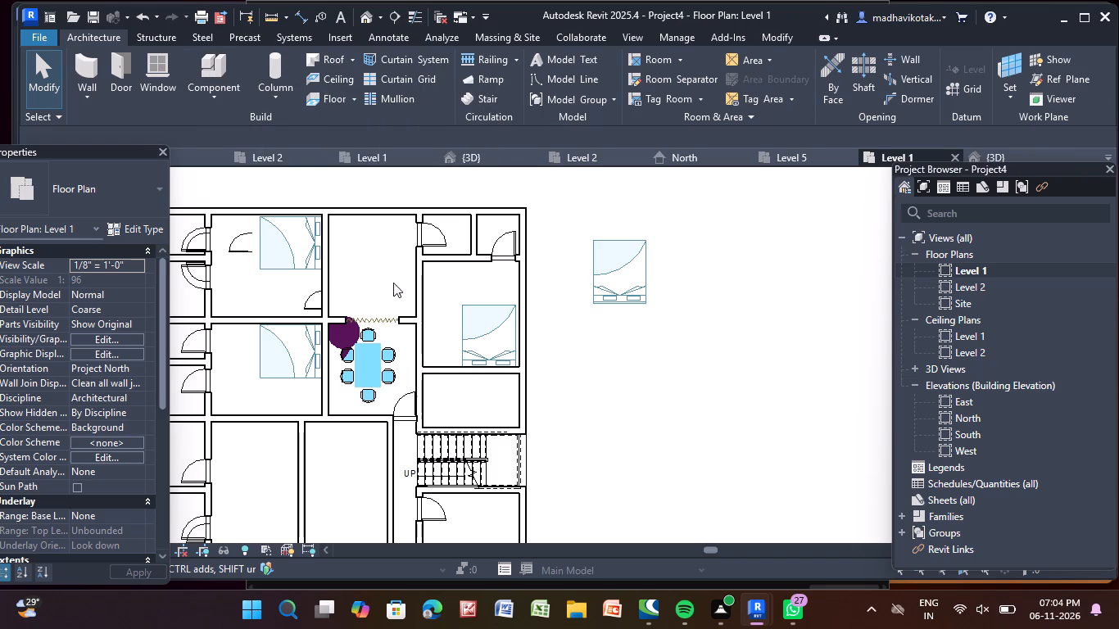
Load the last triple window family in the Windows category, Windows_Tpl_w-Glazing_Cross…, from the Autodesk family library.
left_click(338, 41)
left_click(718, 66)
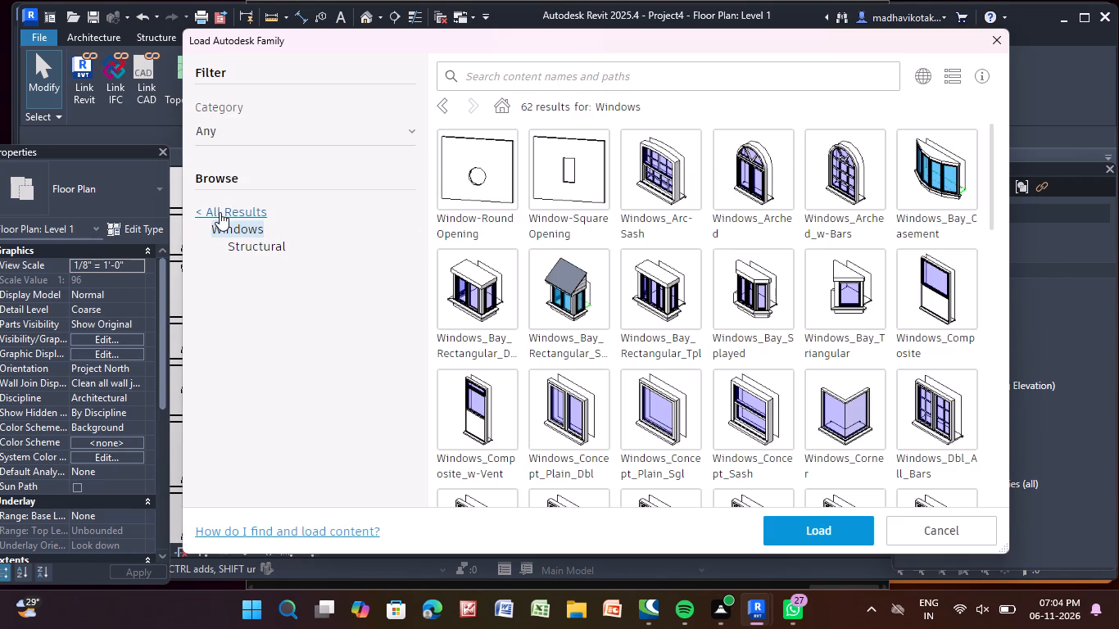
scroll(716, 297, "down", 12)
scroll(677, 365, "down", 3)
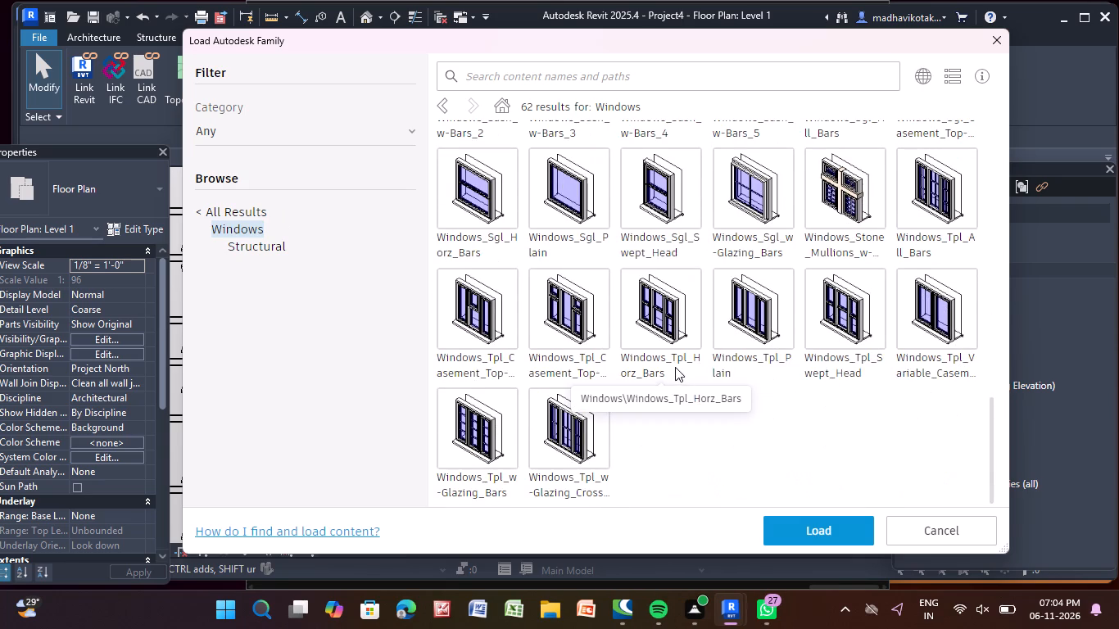
scroll(675, 367, "down", 1)
left_click(590, 423)
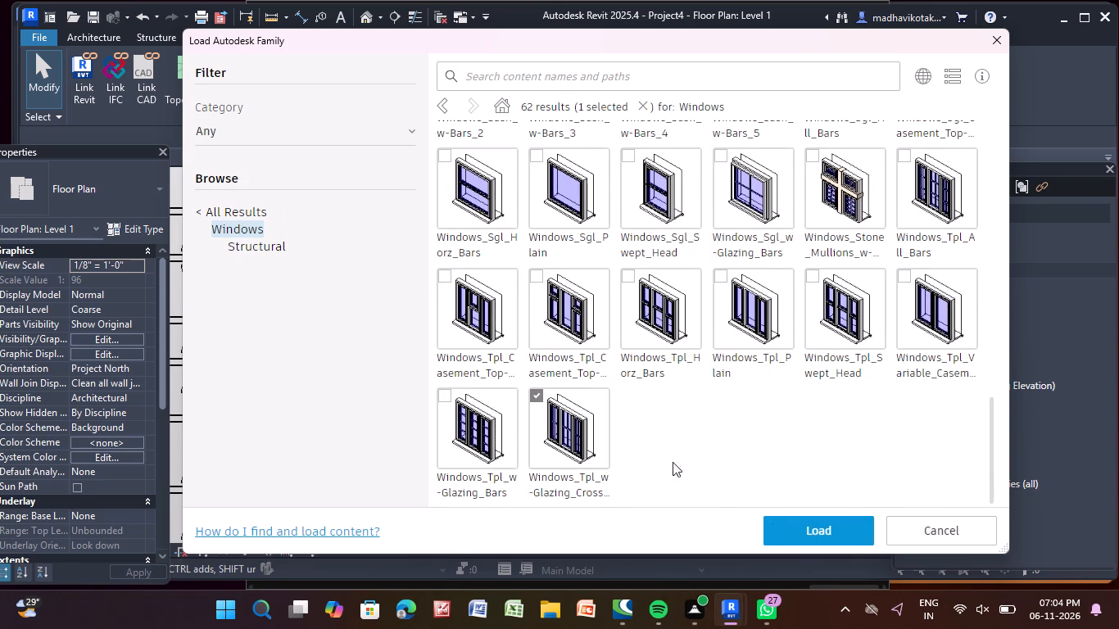
left_click(805, 532)
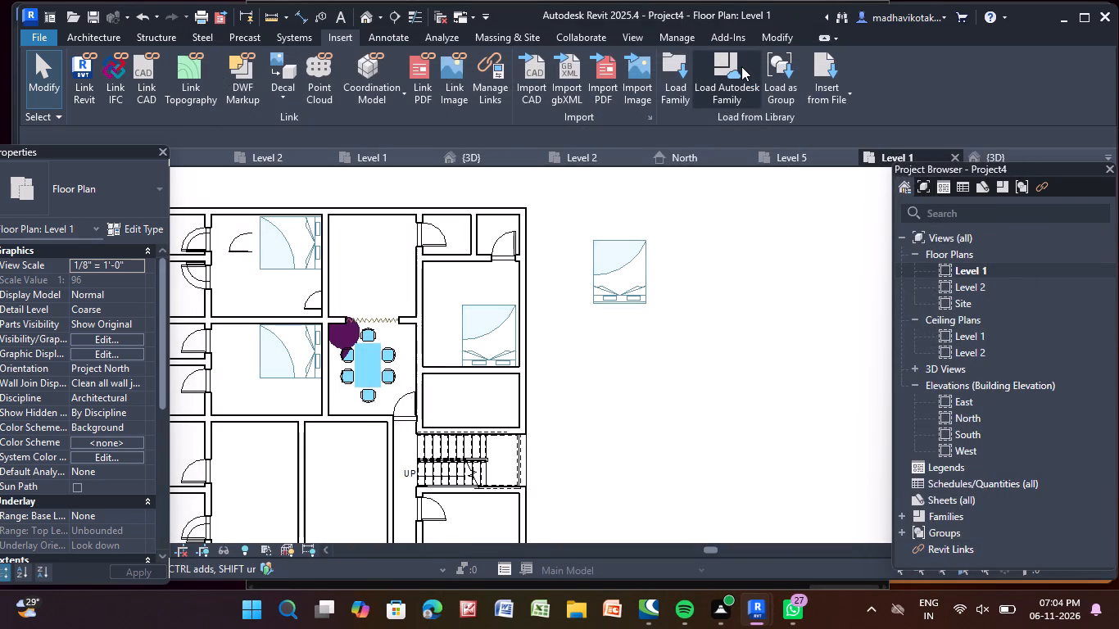
Load the Doors_ExtSgl_12 door family from the Doors category of the Autodesk family library.
left_click(732, 66)
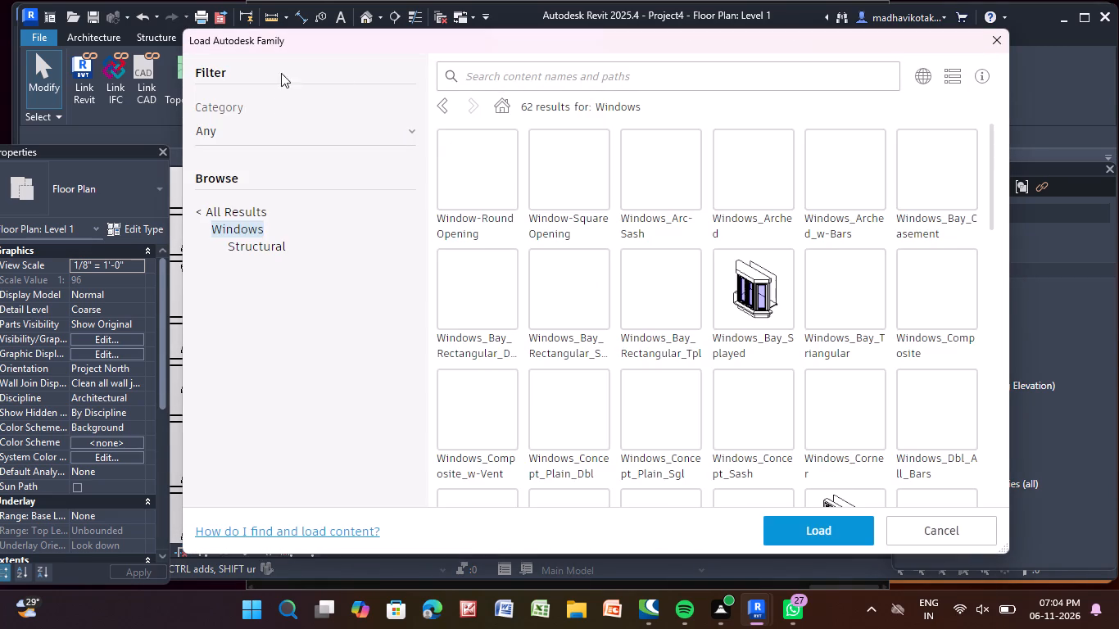
left_click(226, 213)
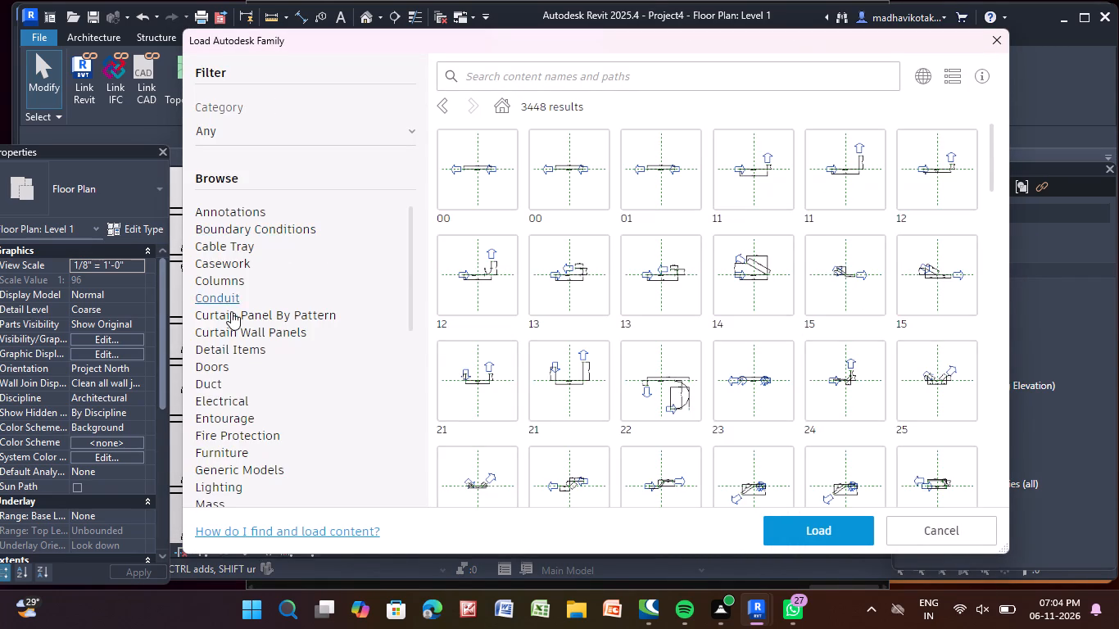
scroll(228, 322, "down", 2)
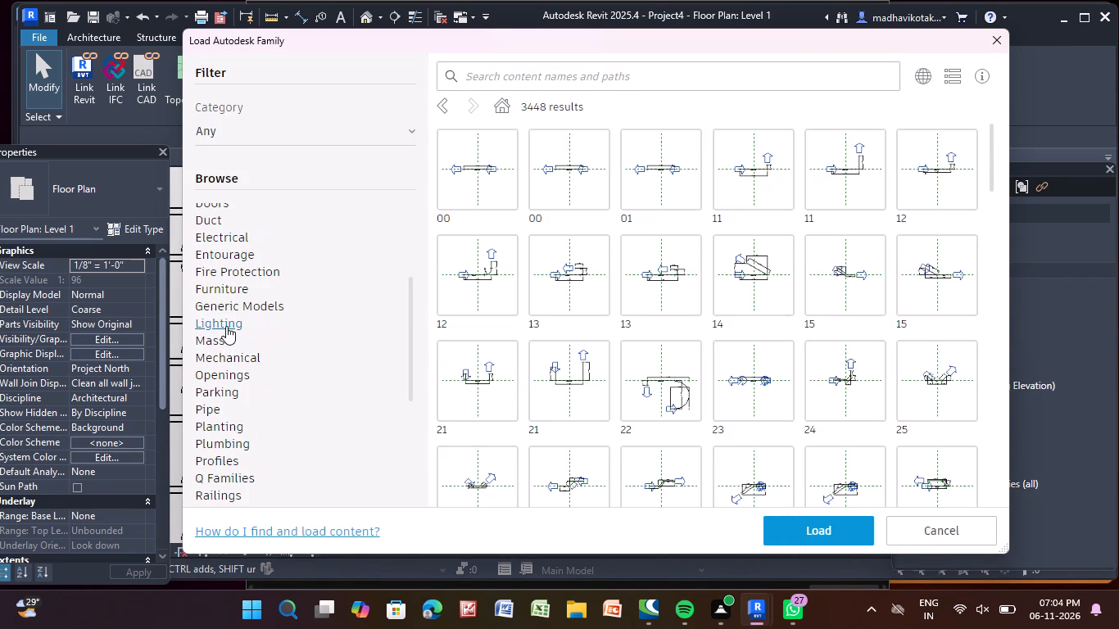
scroll(226, 324, "up", 1)
left_click(218, 280)
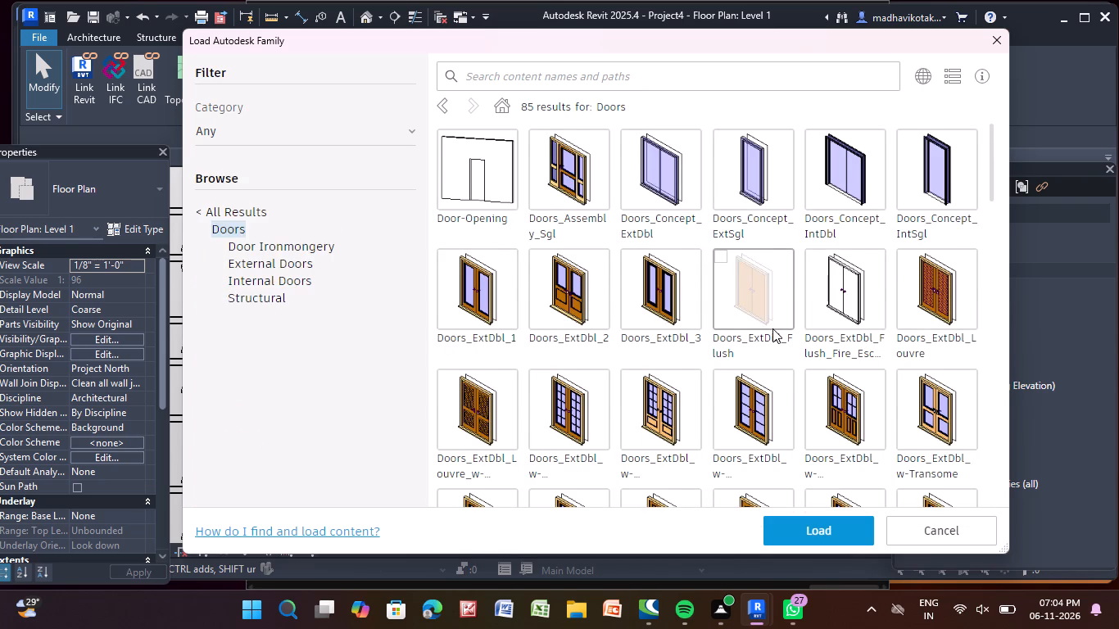
scroll(772, 328, "down", 2)
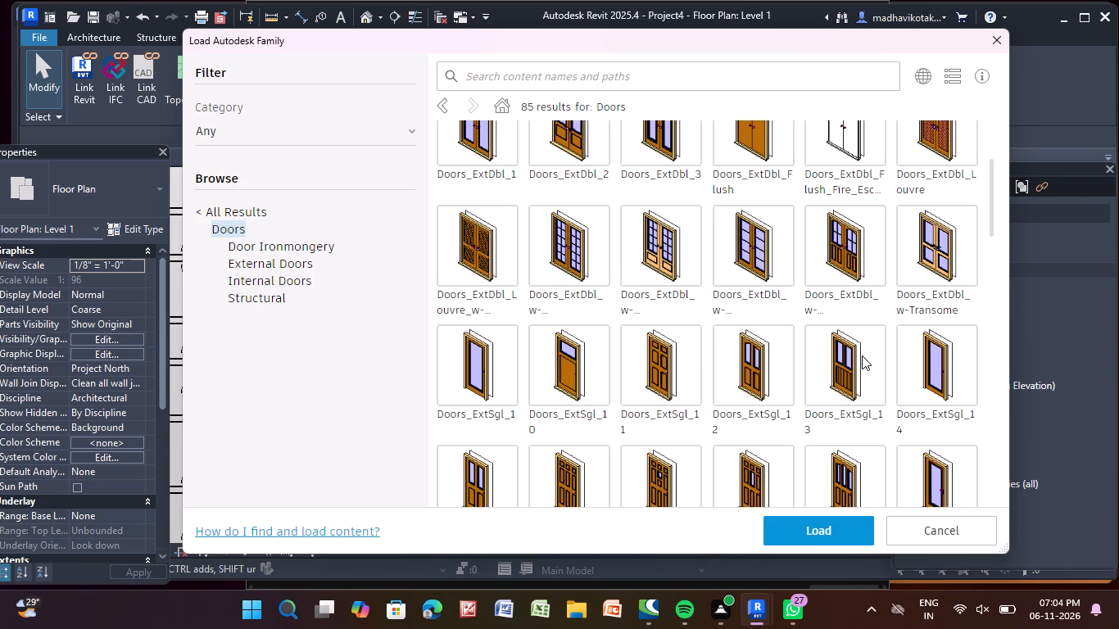
left_click(754, 363)
left_click(830, 529)
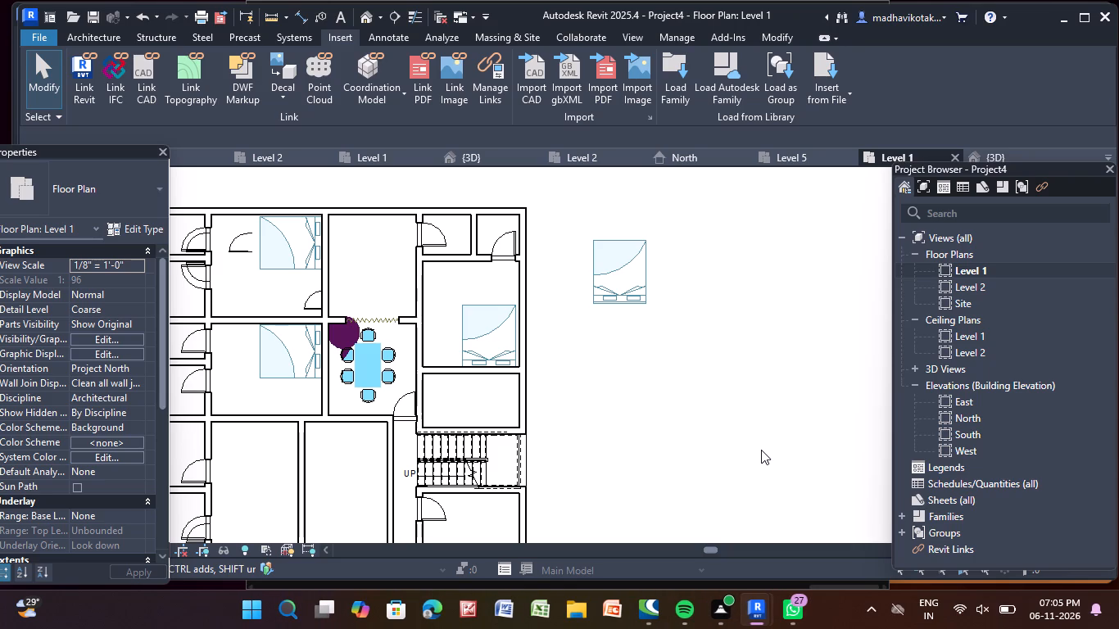
Place Doors_ExtSgl_12 910x2110mm doors near the south ends of the east walls of the two bedrooms west of the dining area.
scroll(761, 450, "down", 3)
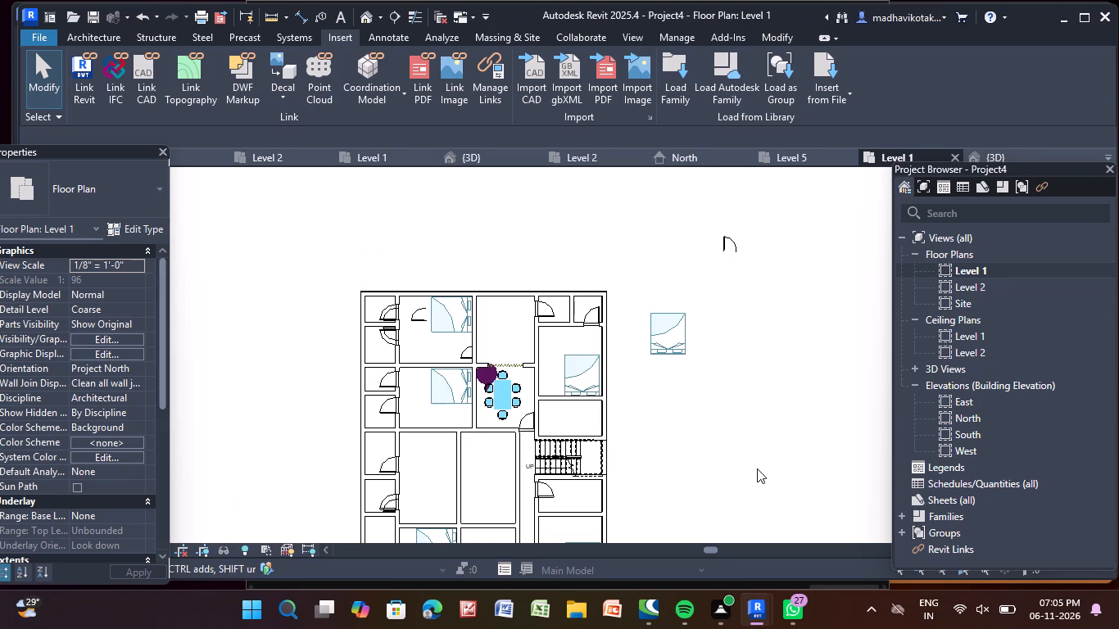
scroll(448, 373, "up", 2)
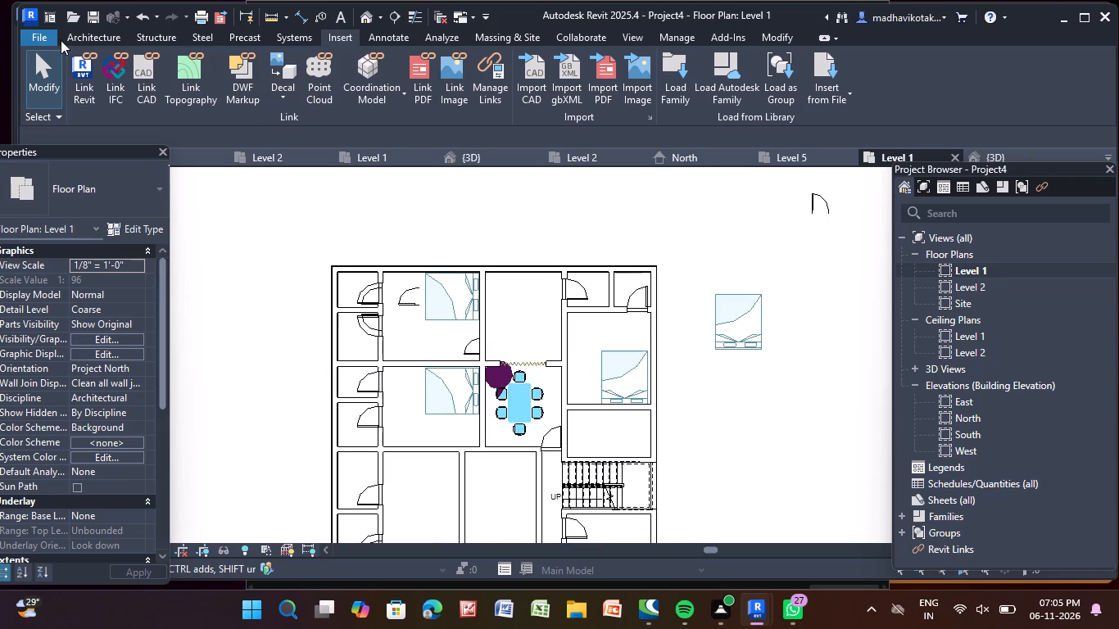
left_click(83, 34)
left_click(111, 71)
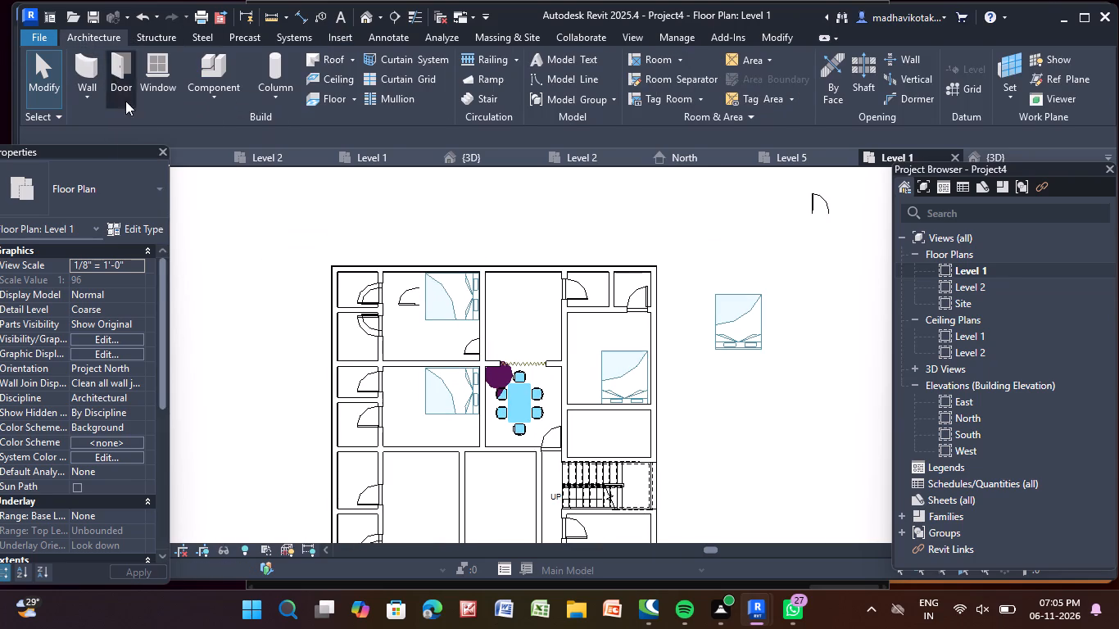
scroll(484, 346, "up", 4)
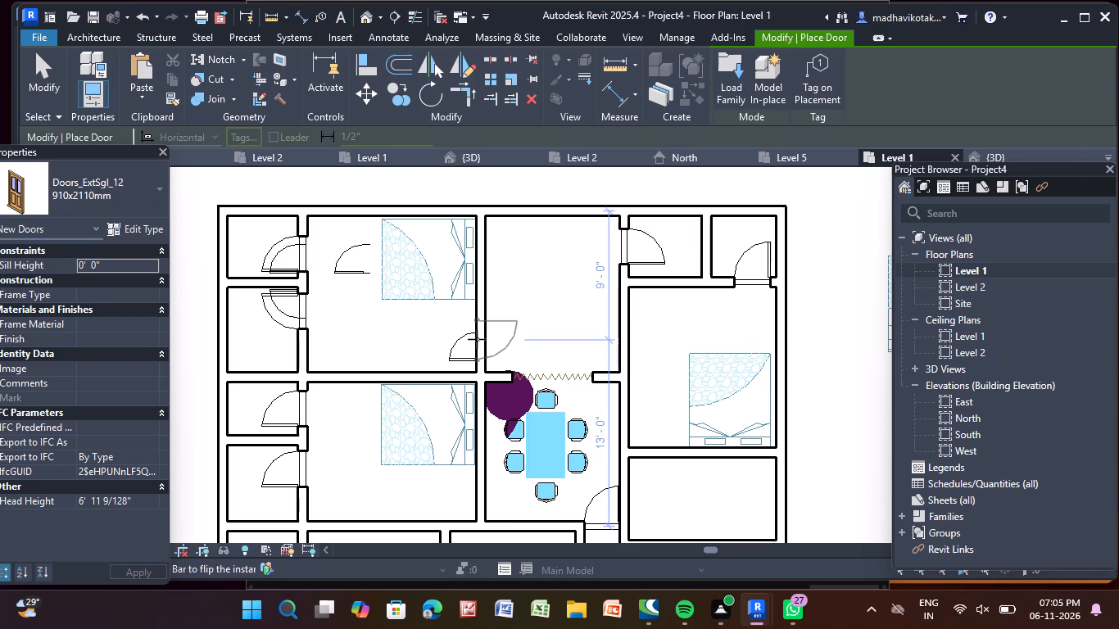
left_click(477, 339)
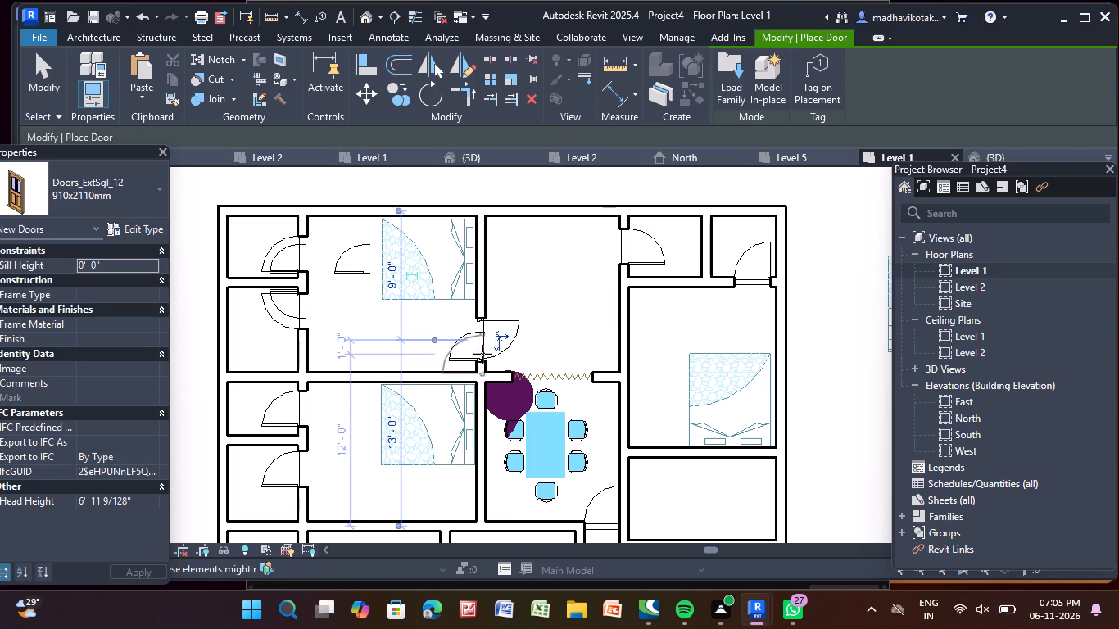
middle_click_drag(481, 358, 448, 184)
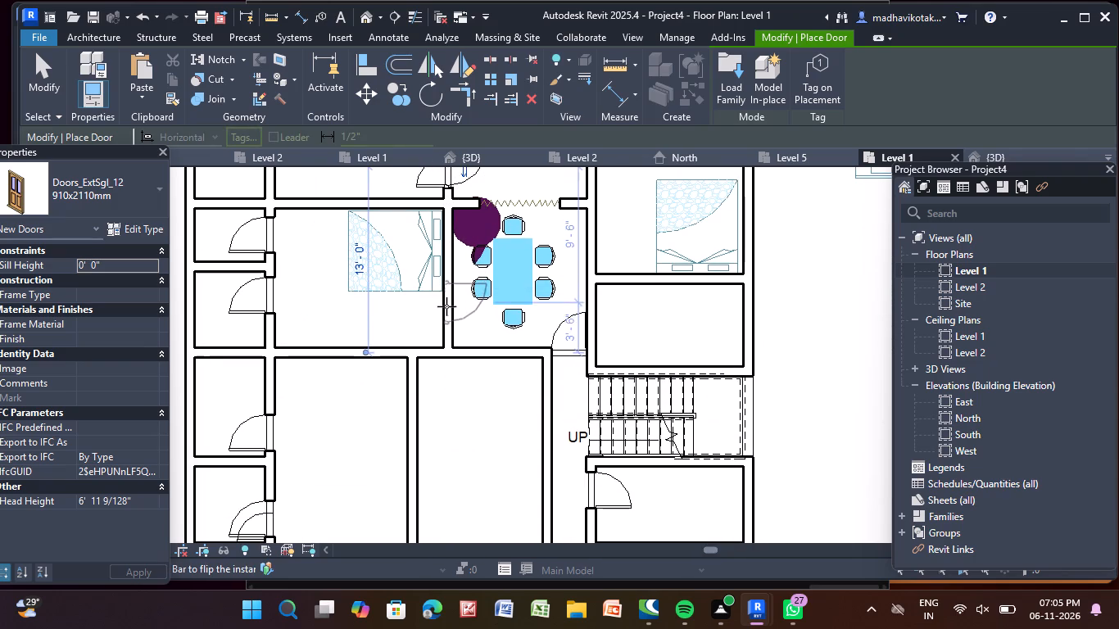
left_click(452, 322)
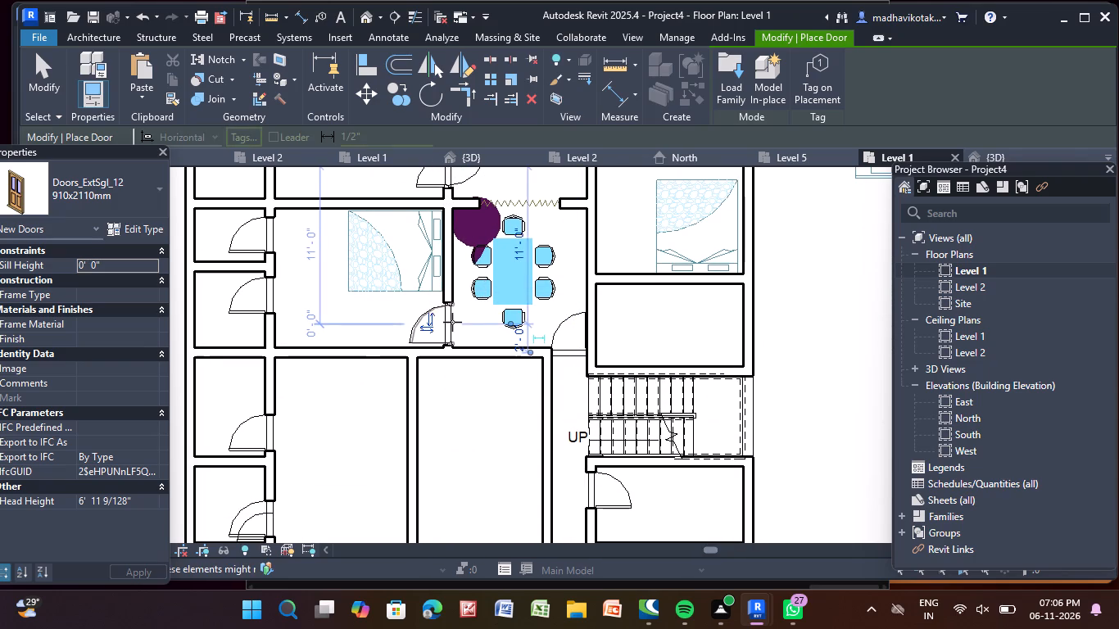
Place 910x2110mm doors in the southwest bedroom's east wall, 8'-0" from the south wall, and between the two southernmost east rooms, 2'-0" from the corridor wall.
scroll(451, 320, "down", 5)
middle_click_drag(449, 384, 464, 260)
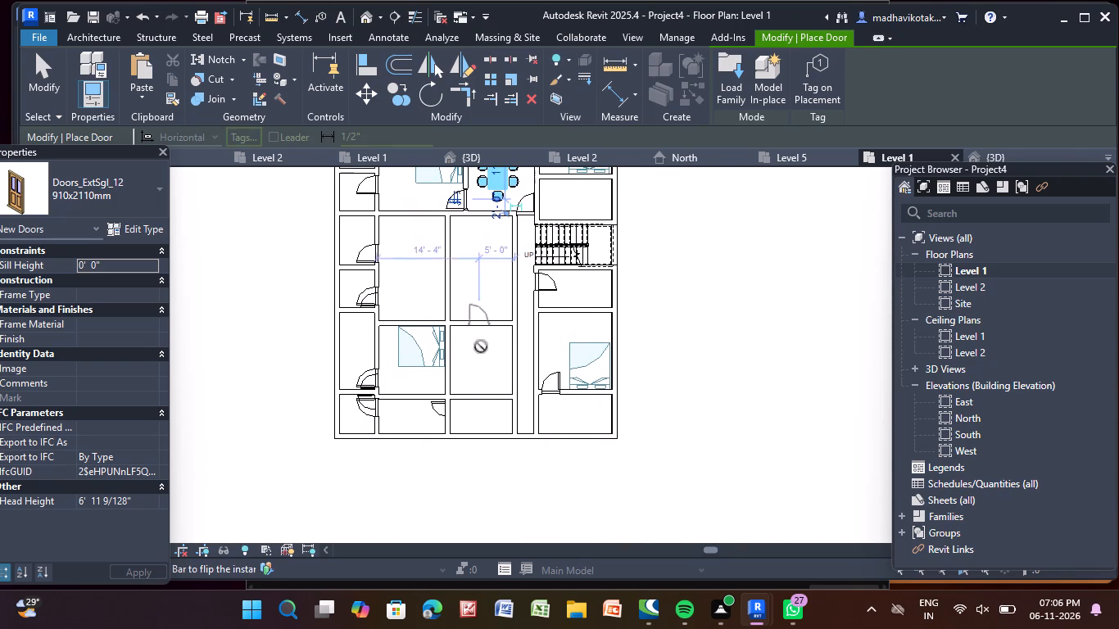
scroll(448, 392, "up", 4)
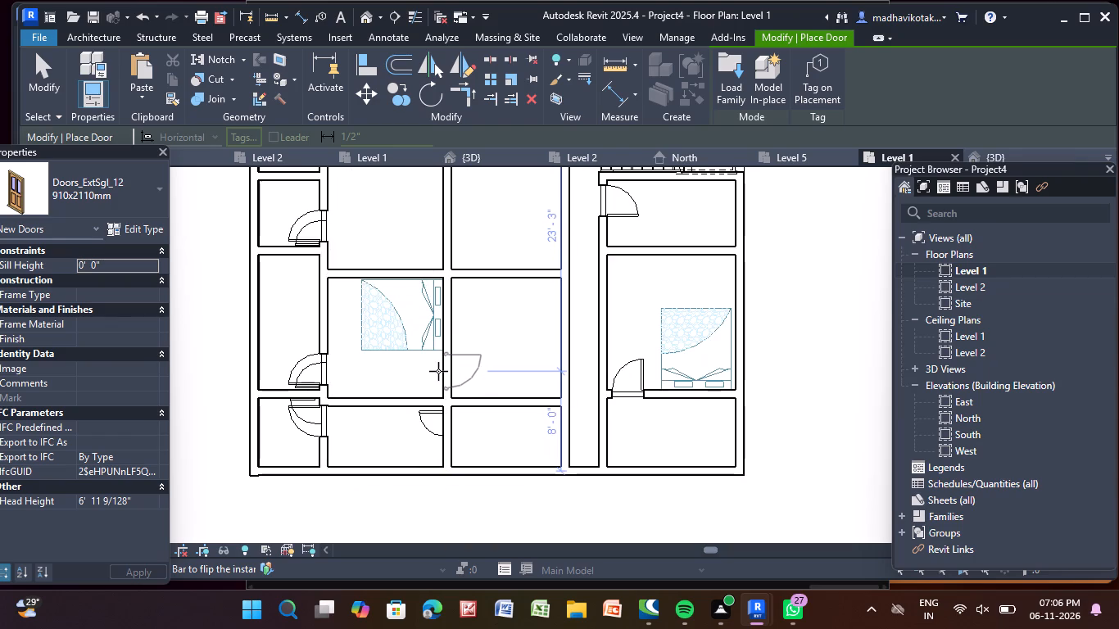
left_click(438, 370)
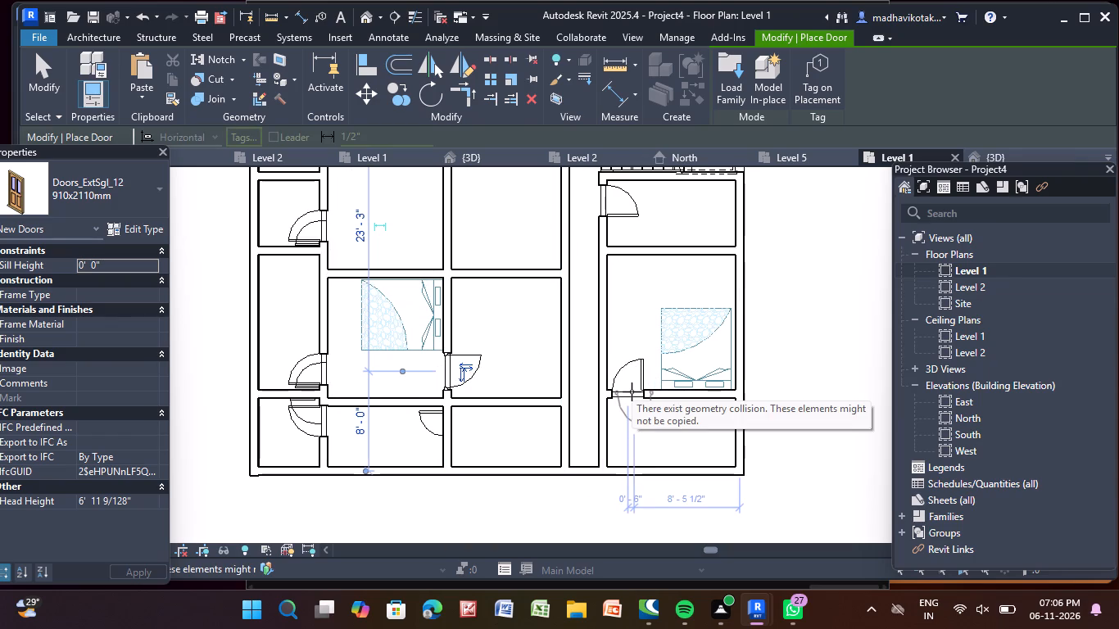
left_click(629, 393)
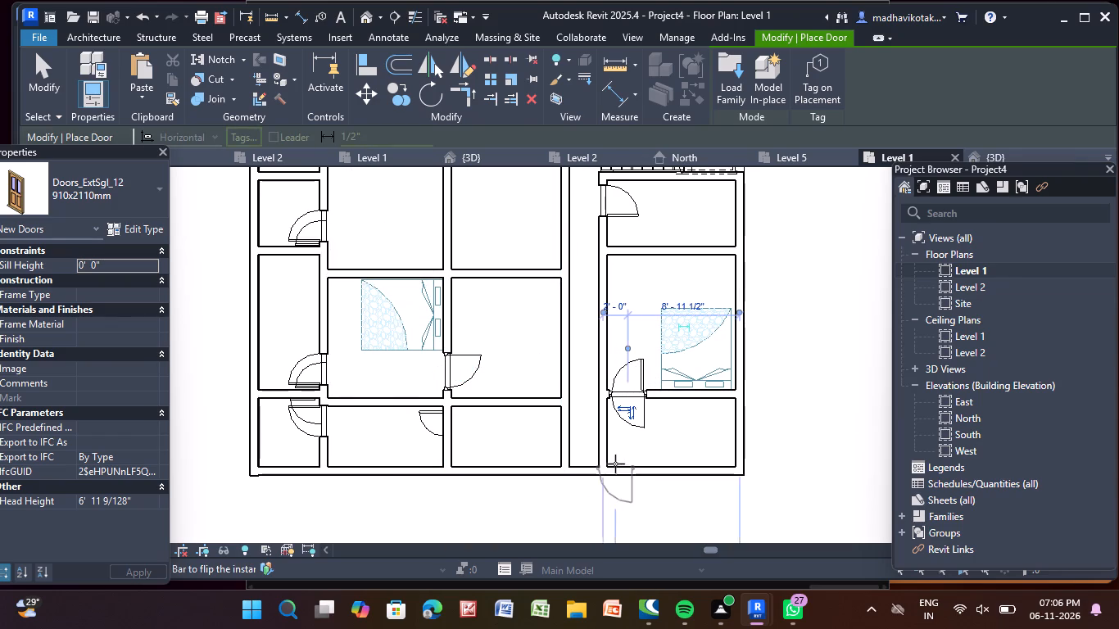
Place a 910x2110mm door in the northeast bedroom's west wall, centred 2'-6" from its north wall and swinging west.
middle_click_drag(614, 338, 608, 472)
middle_click_drag(621, 296, 614, 385)
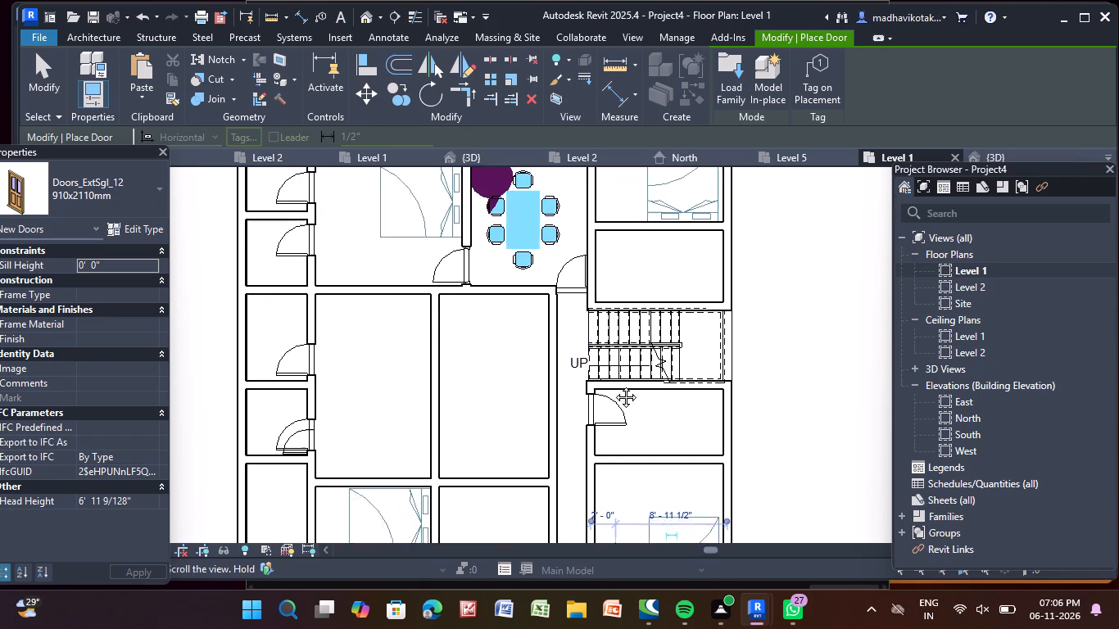
middle_click_drag(614, 385, 605, 417)
middle_click_drag(612, 311, 587, 451)
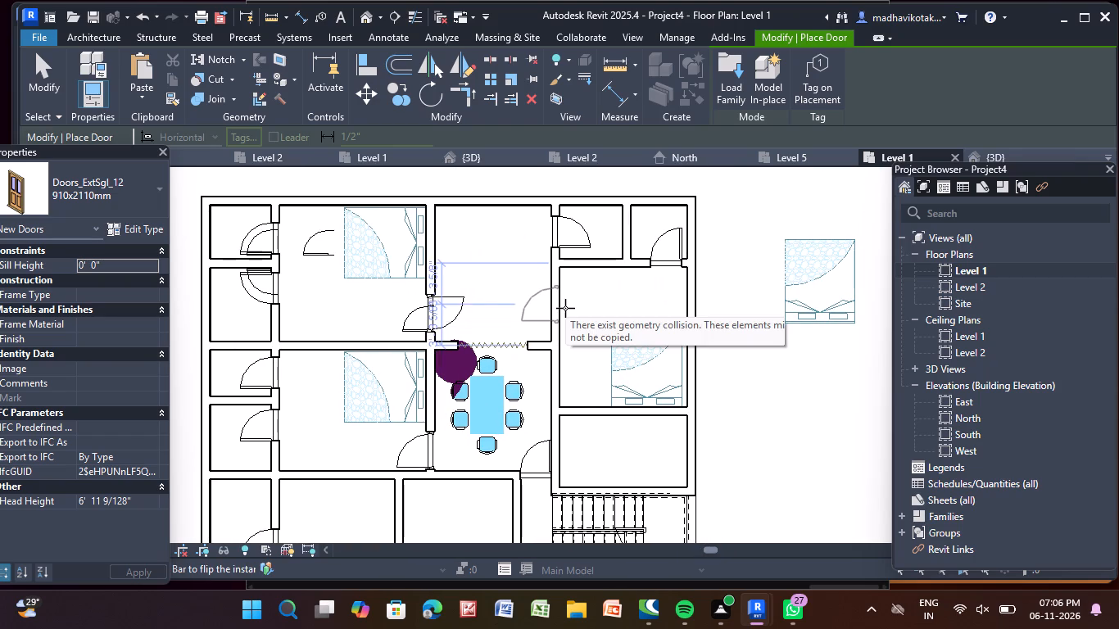
scroll(565, 308, "up", 1)
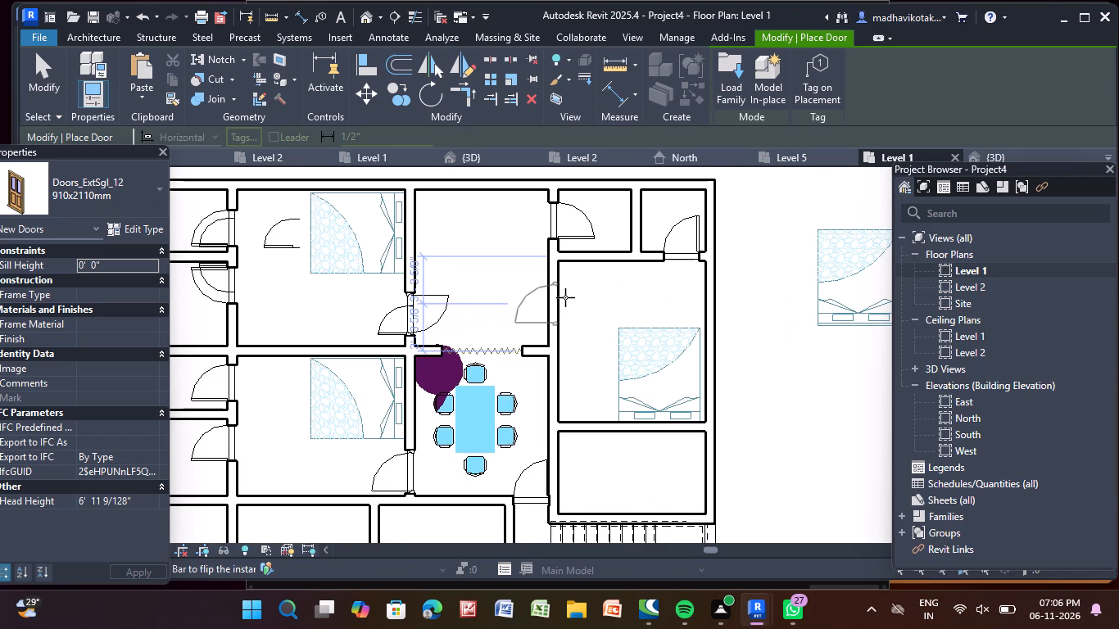
left_click(565, 294)
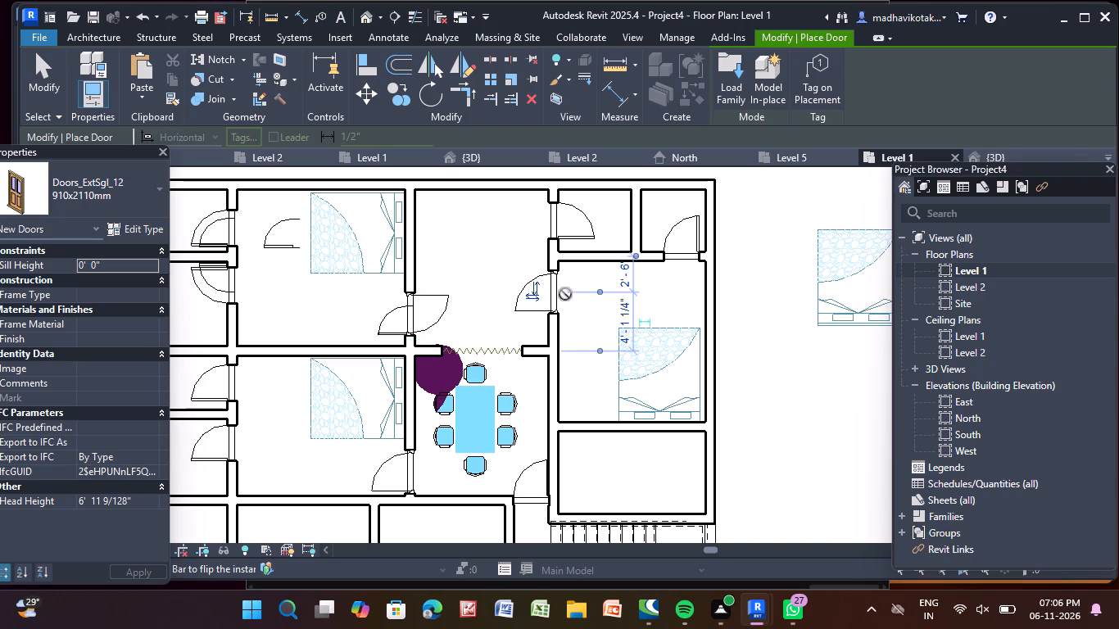
Place 910x2110mm doors in the south-central room's west wall, 3'-6" from the south wall, and in its north wall, 3'-0" from the corridor wall.
scroll(238, 351, "down", 1)
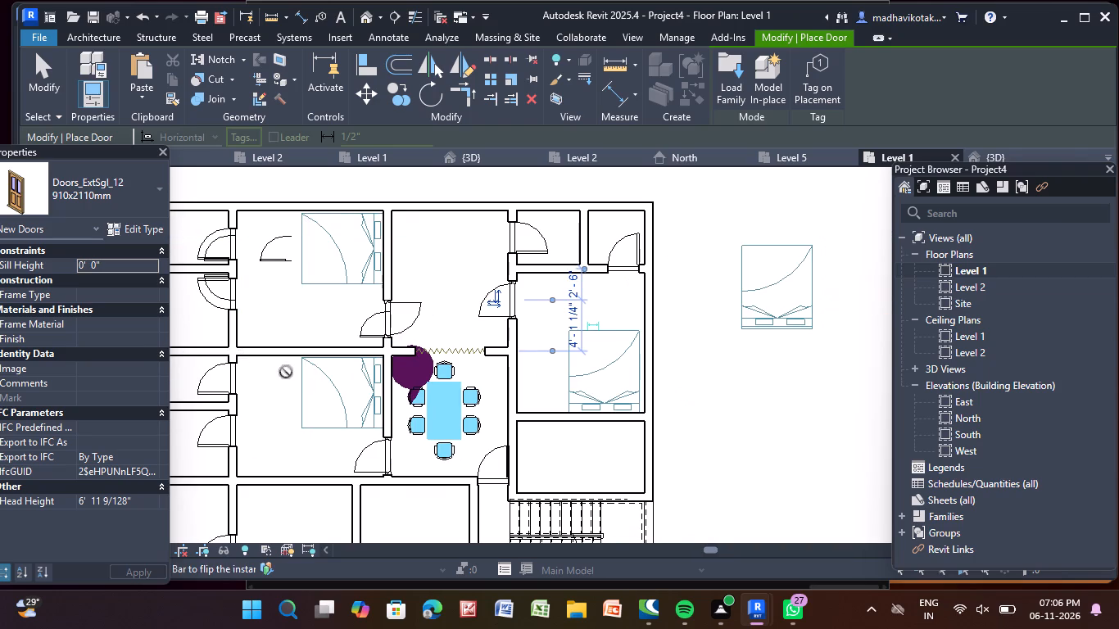
middle_click_drag(288, 377, 399, 207)
middle_click_drag(416, 457, 457, 192)
scroll(507, 396, "up", 2)
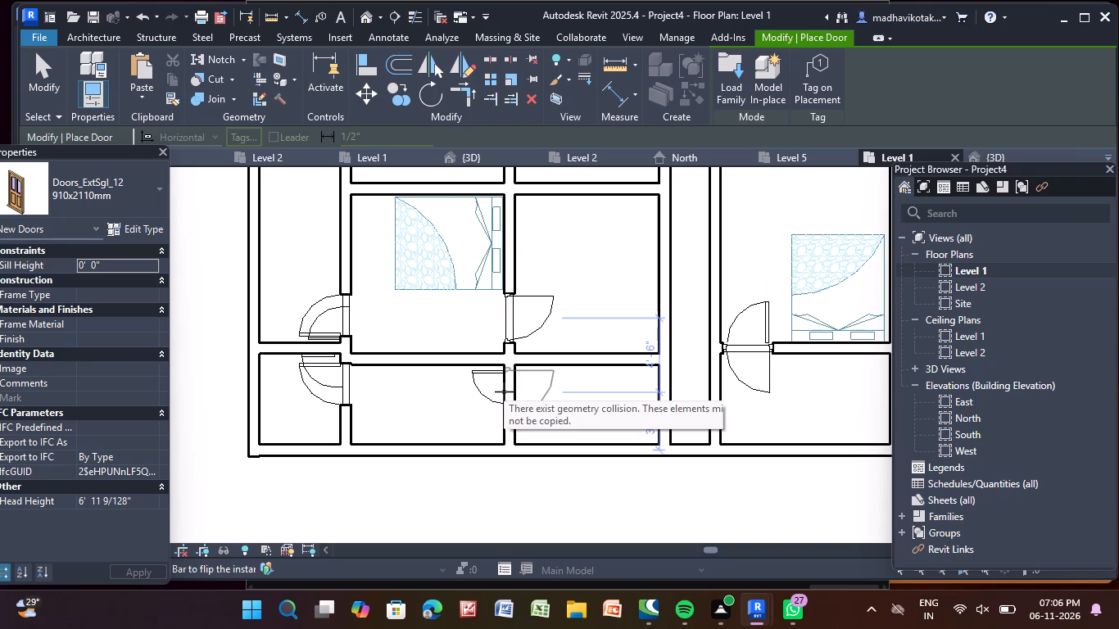
left_click(504, 391)
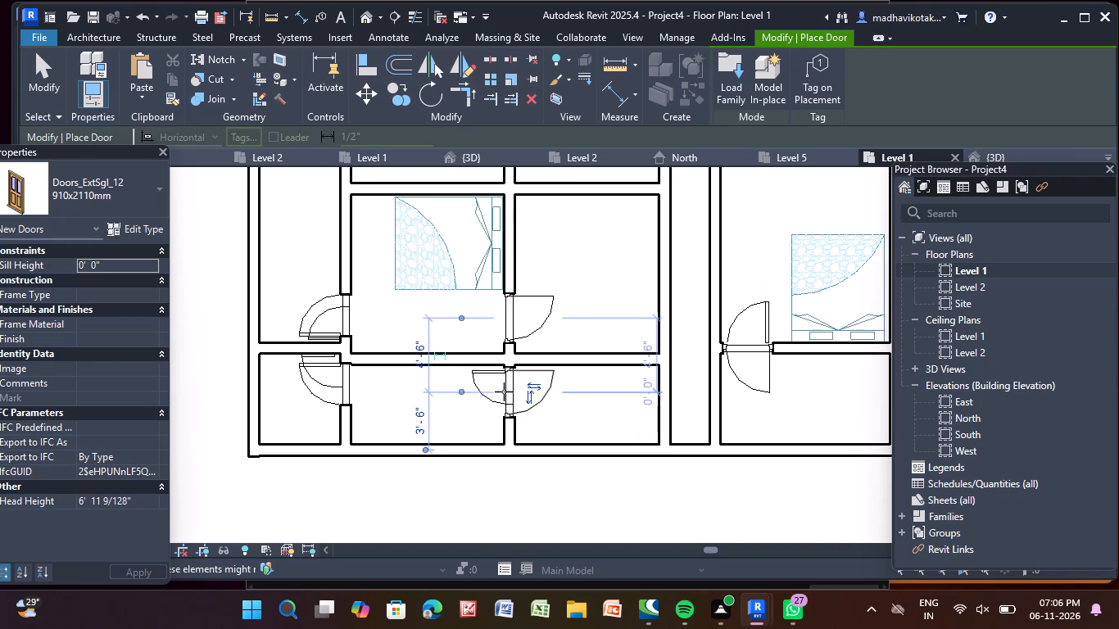
left_click(614, 364)
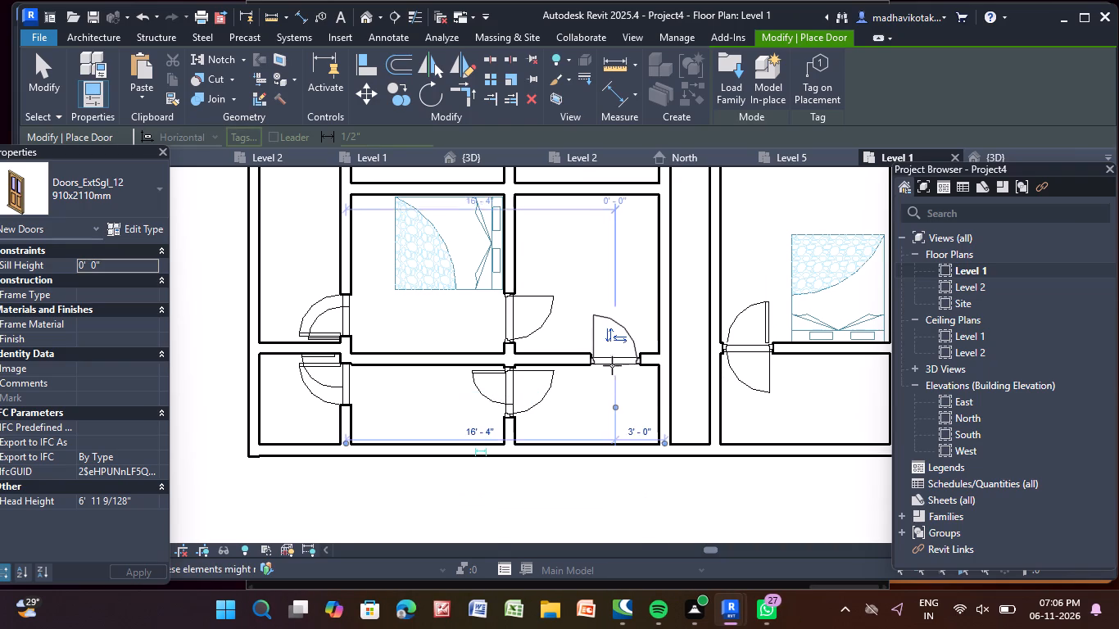
Place 910x2110mm doors in the south and north walls of the long room below the dining room, each 2'-0" from the corridor wall.
middle_click_drag(609, 376, 563, 517)
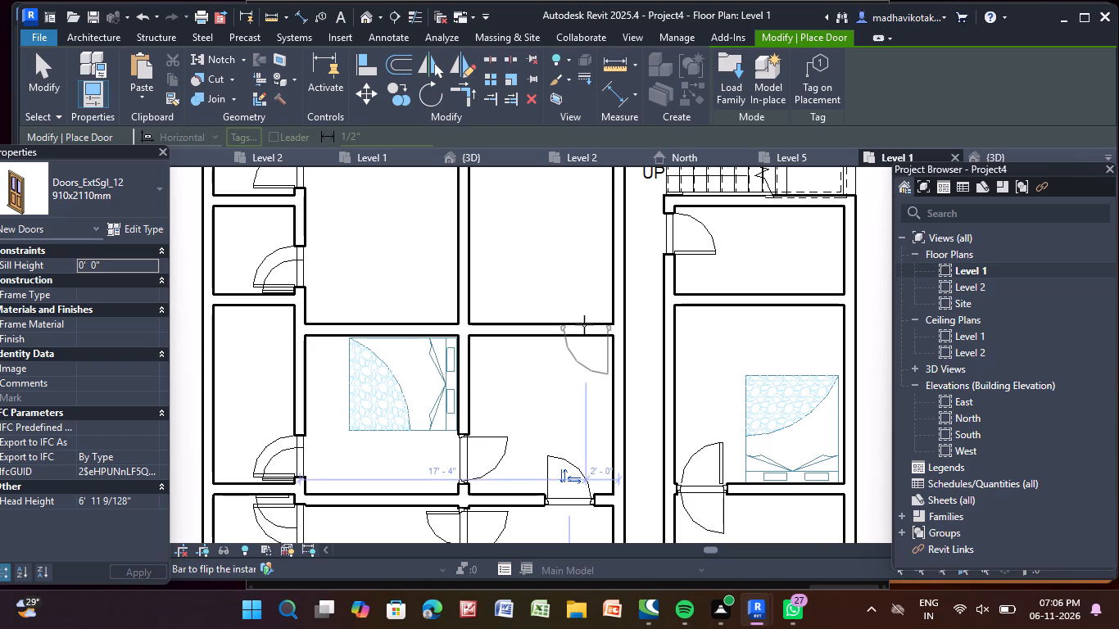
left_click(584, 324)
middle_click_drag(564, 366, 512, 516)
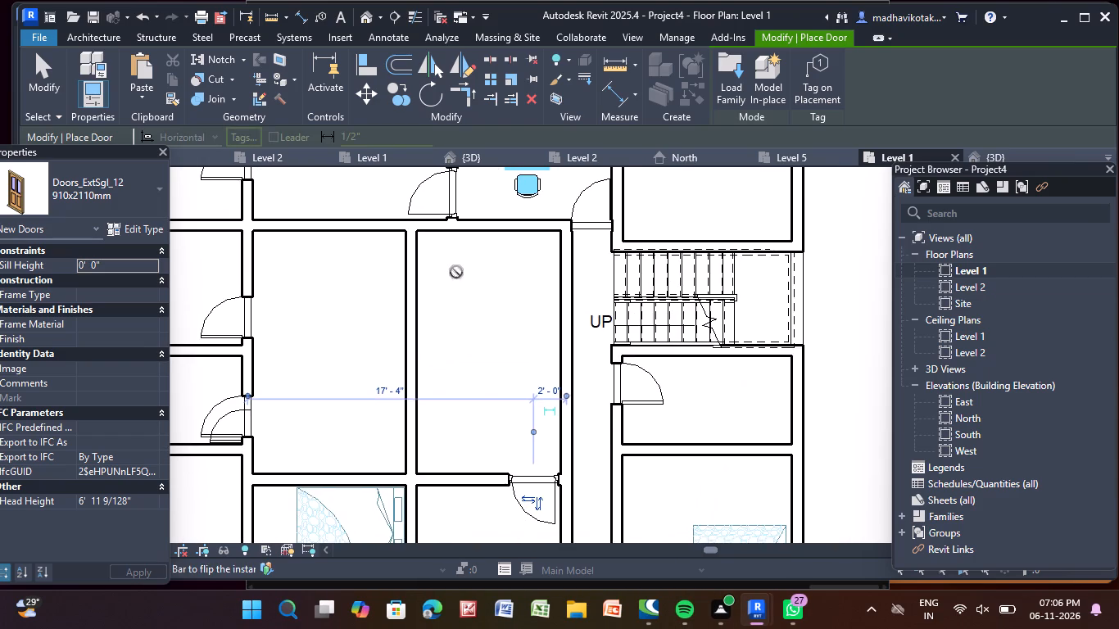
middle_click_drag(463, 314, 469, 440)
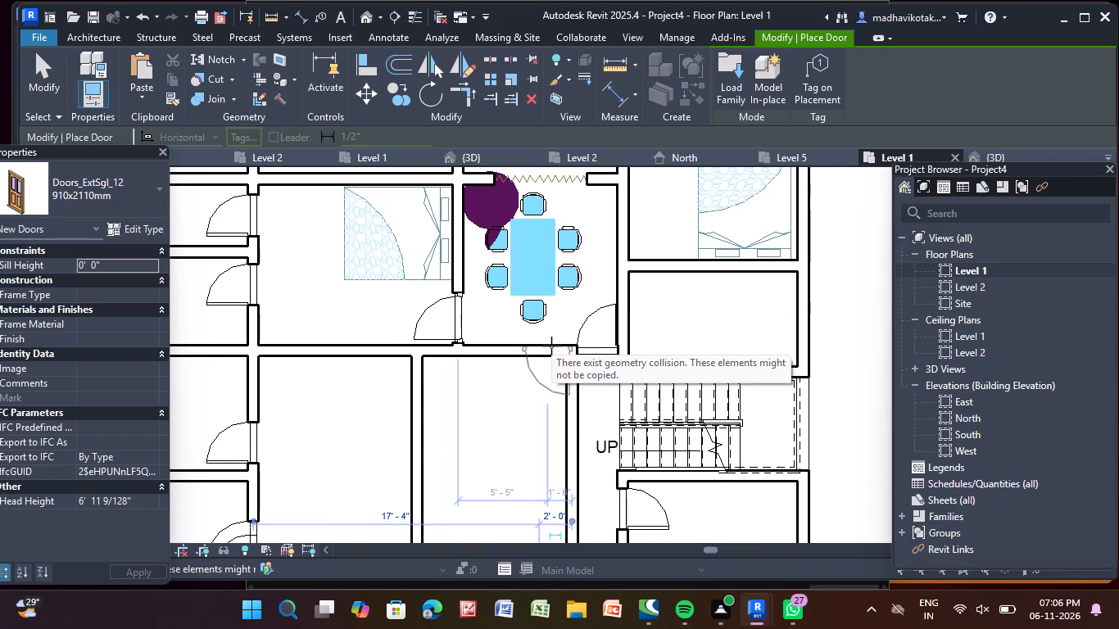
left_click(541, 346)
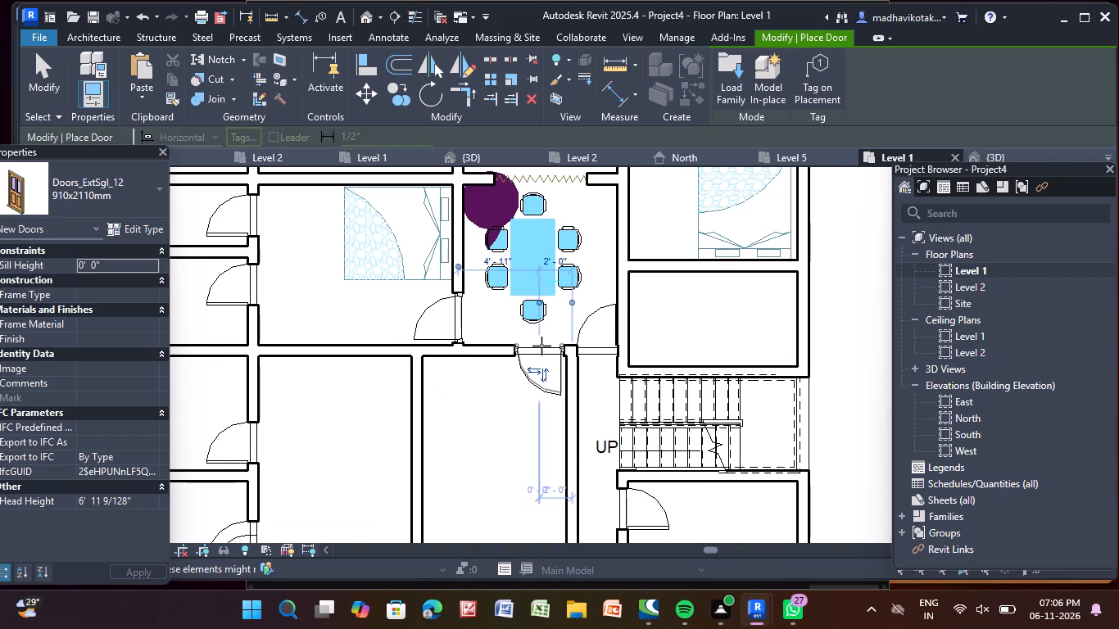
key("Escape")
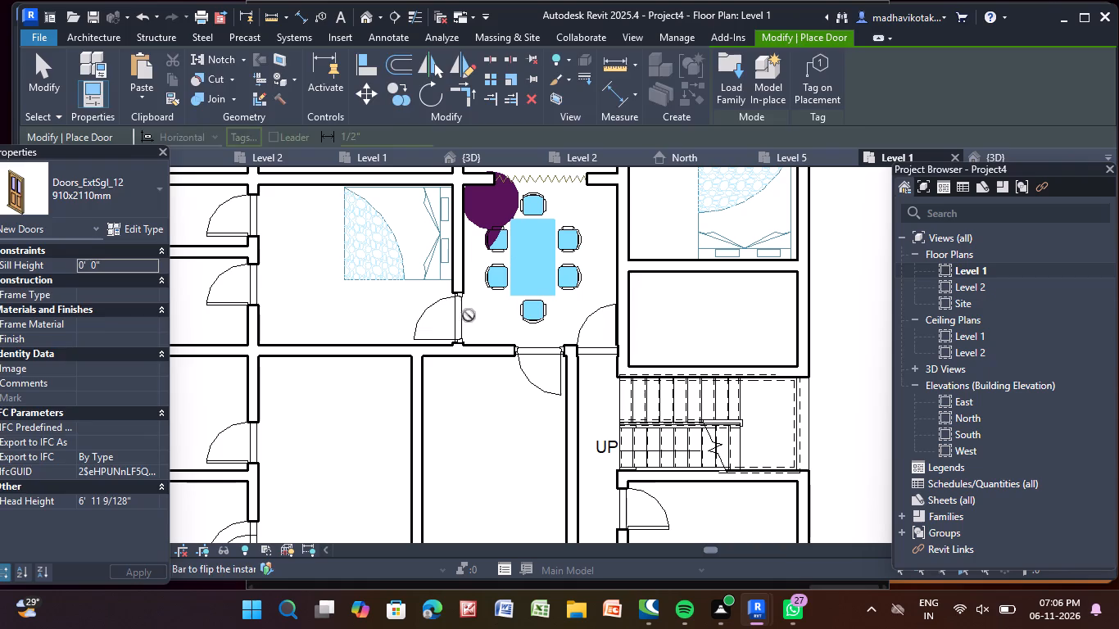
key("Escape")
key("Escape")
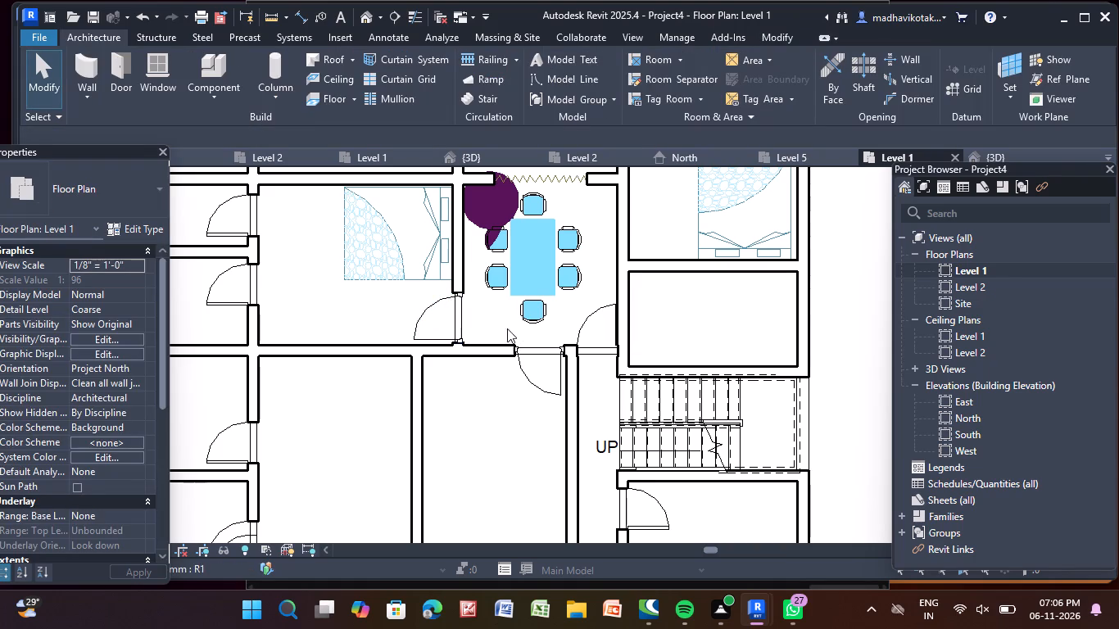
Flip the doors in the north and south walls of the long room below the dining room to swing north.
left_click(550, 391)
scroll(551, 377, "up", 2)
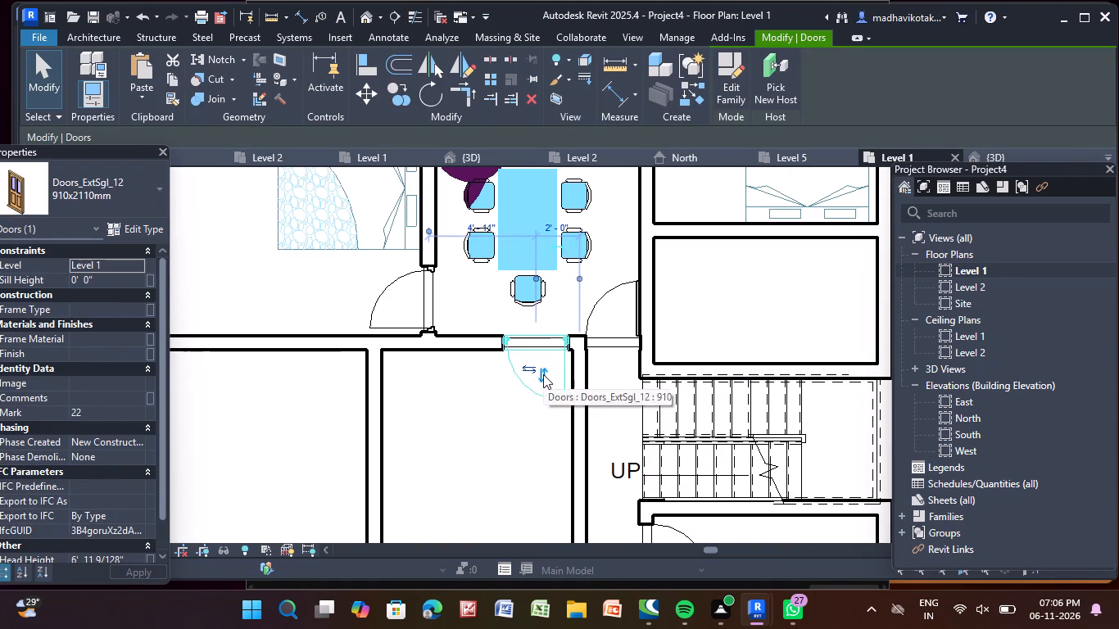
left_click(543, 374)
scroll(533, 448, "down", 5)
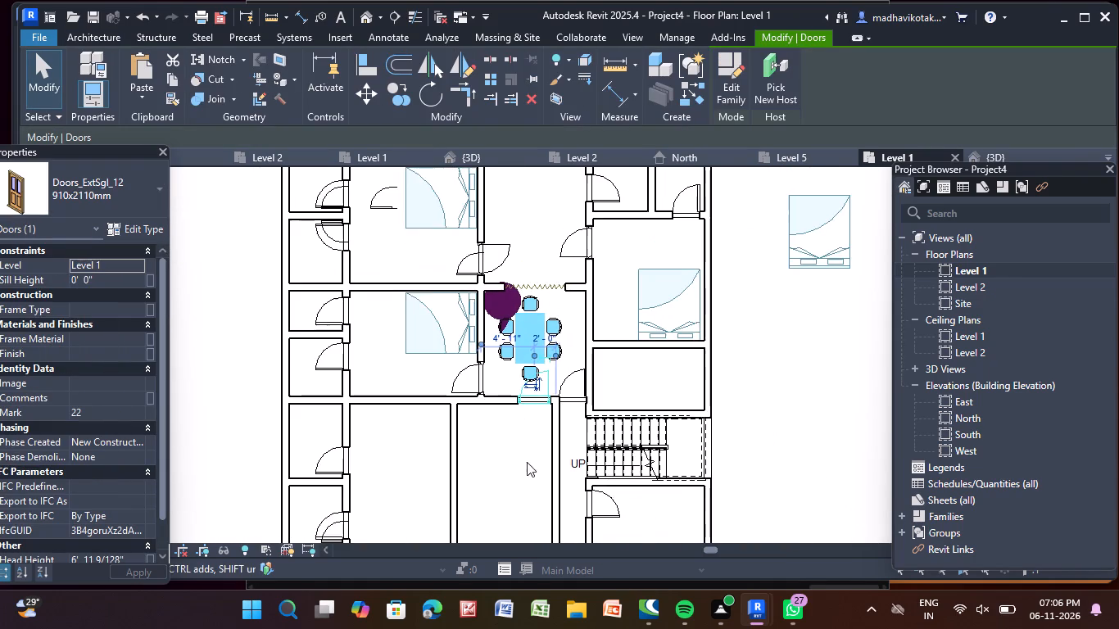
middle_click_drag(511, 410, 508, 314)
middle_click_drag(536, 494, 532, 488)
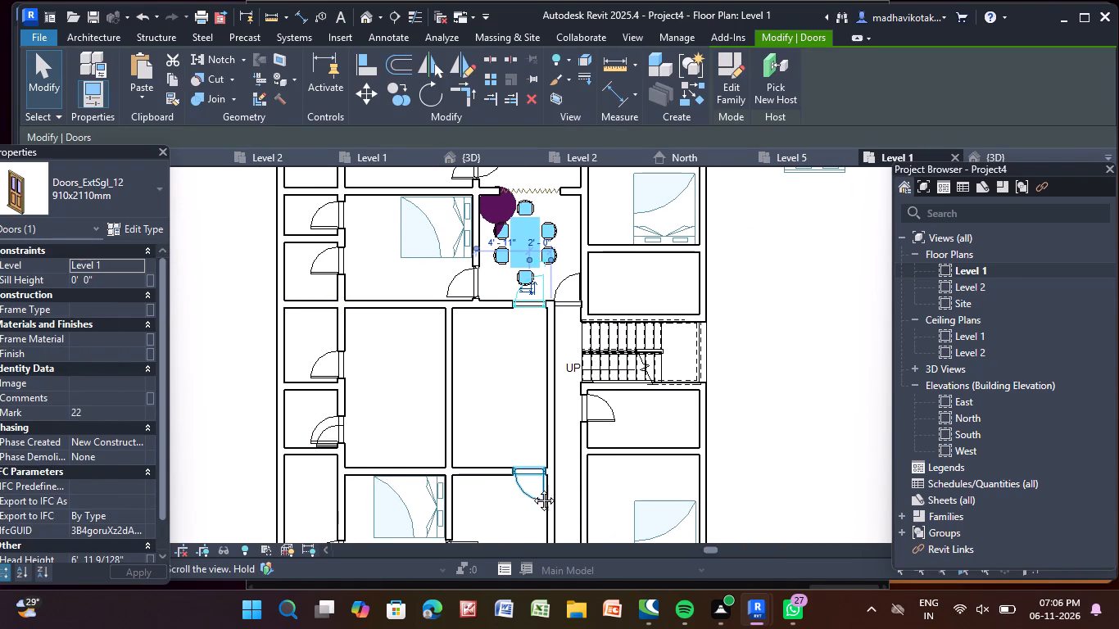
middle_click_drag(532, 488, 559, 443)
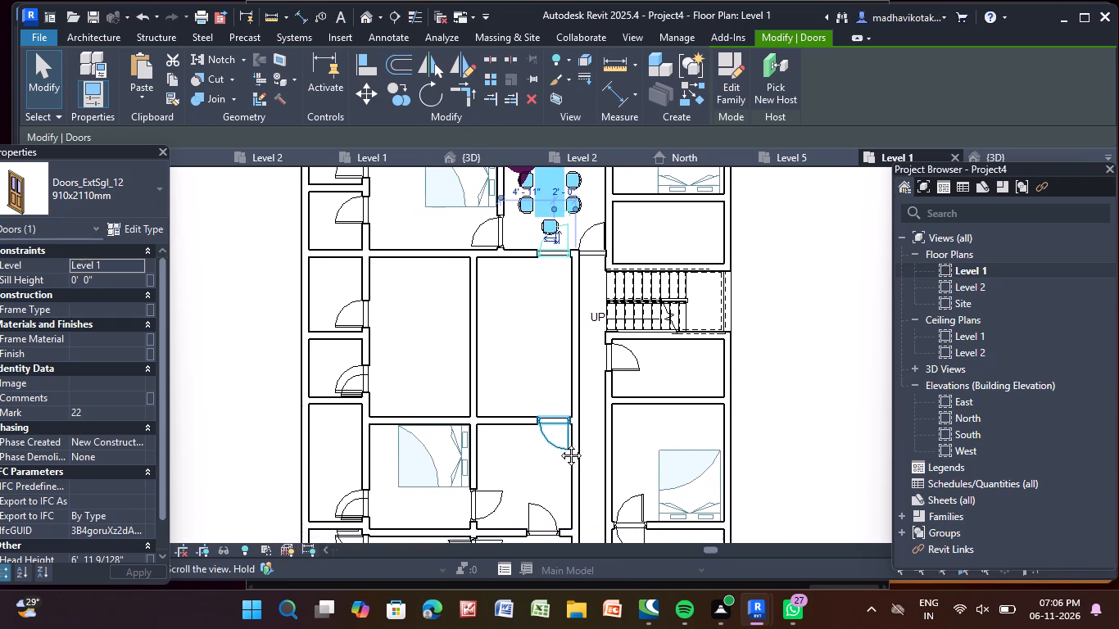
scroll(559, 443, "up", 4)
middle_click_drag(559, 443, 559, 442)
left_click(559, 442)
scroll(559, 443, "up", 3)
left_click(556, 422)
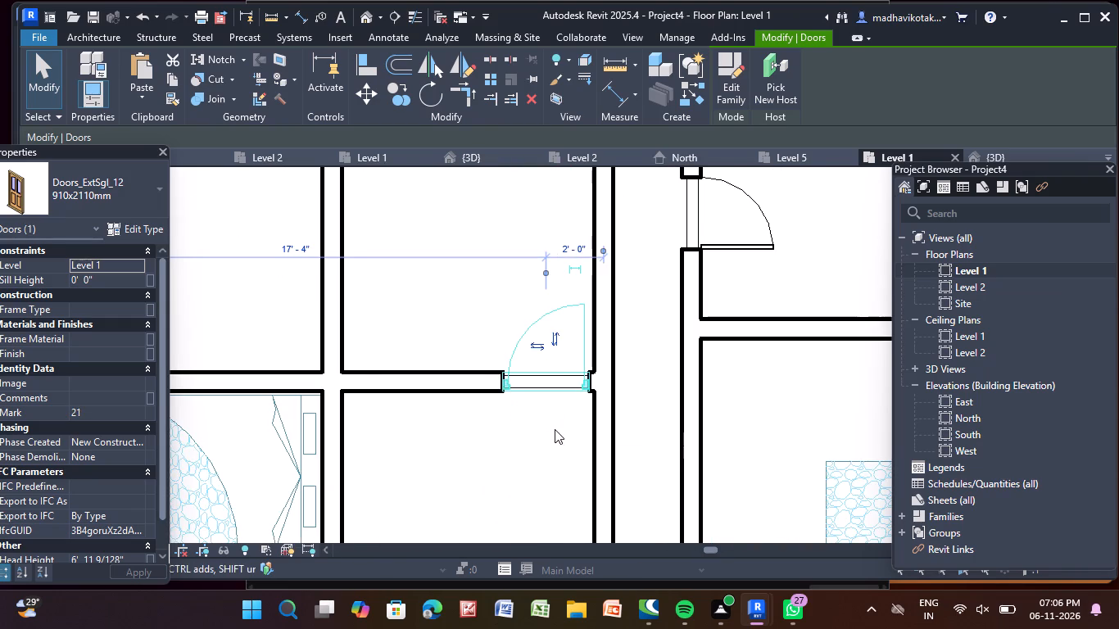
Flip the hinge side of the door in the south-central room's north wall to the east jamb, nearer the corridor.
scroll(551, 442, "down", 4)
middle_click_drag(545, 459, 549, 292)
scroll(549, 293, "up", 2)
left_click(550, 416)
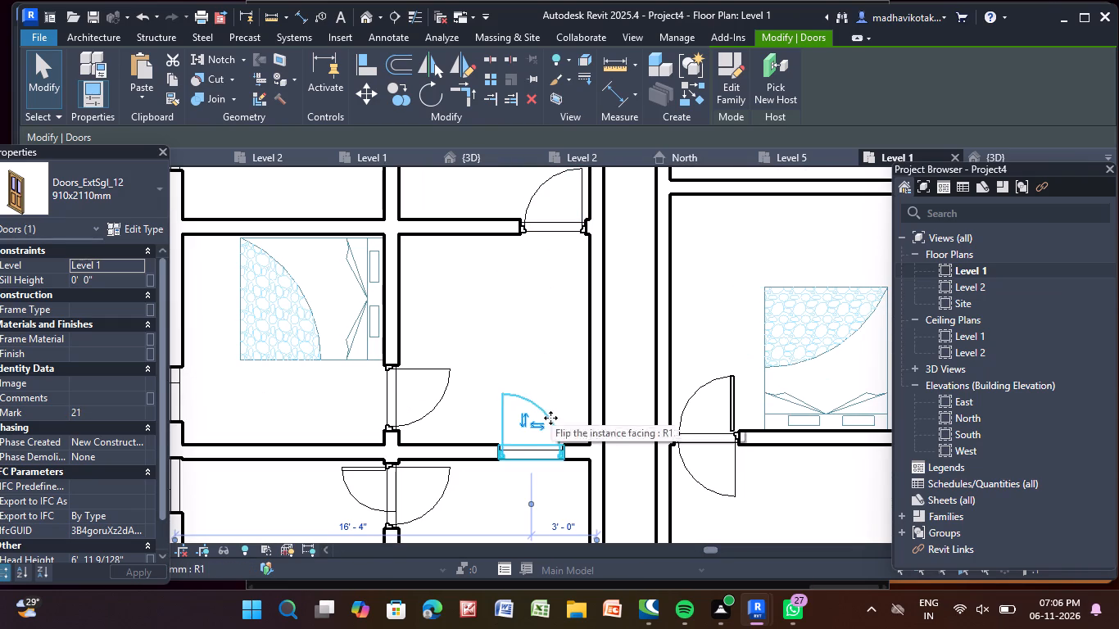
left_click(536, 425)
scroll(532, 432, "down", 6)
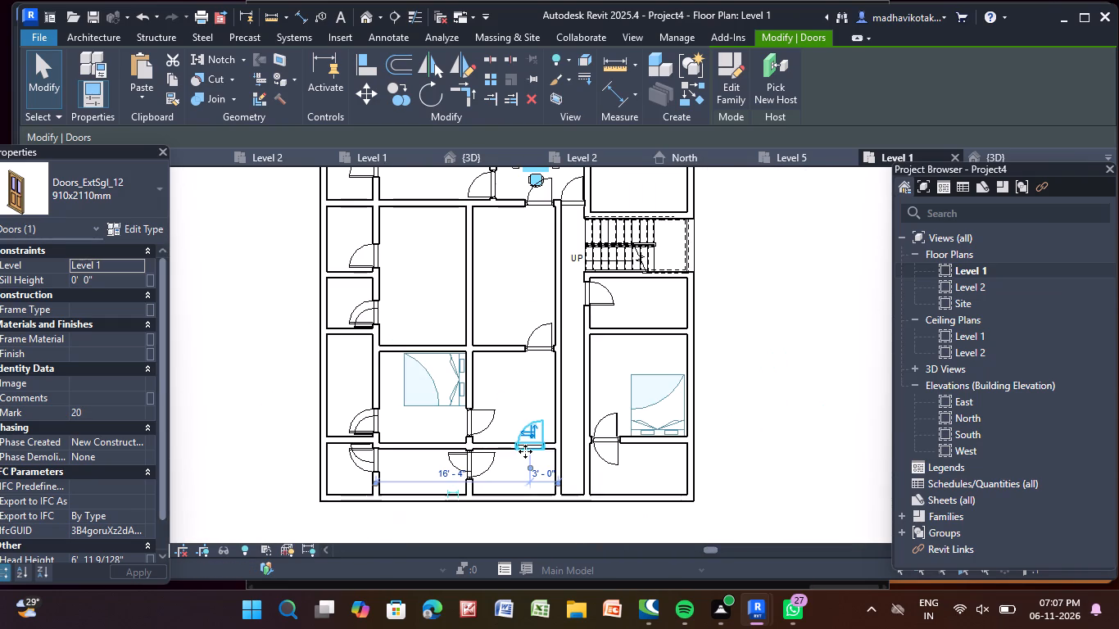
Flip the doors in the south-central room's west wall and the southwest bedroom's east wall to swing west.
scroll(521, 432, "up", 4)
left_click(471, 485)
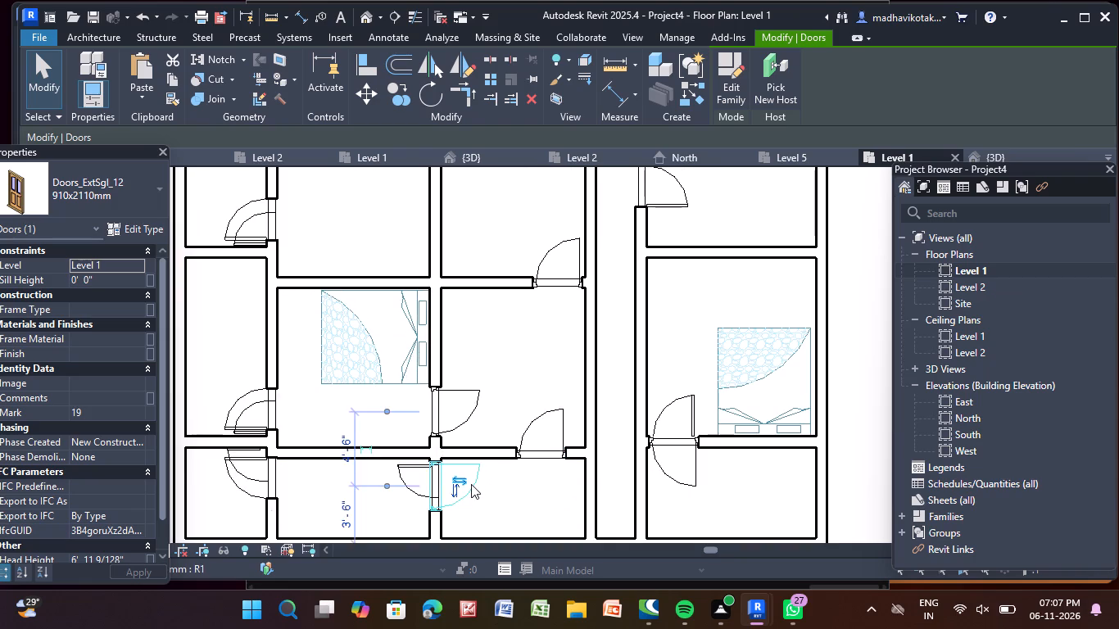
scroll(469, 484, "up", 4)
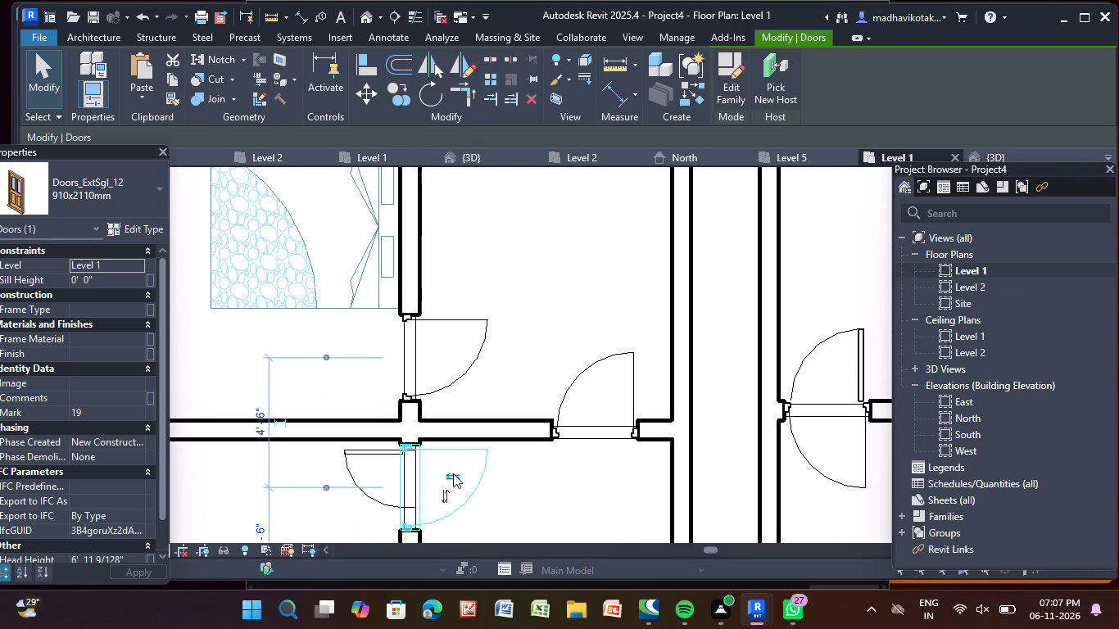
left_click(453, 473)
scroll(453, 473, "down", 5)
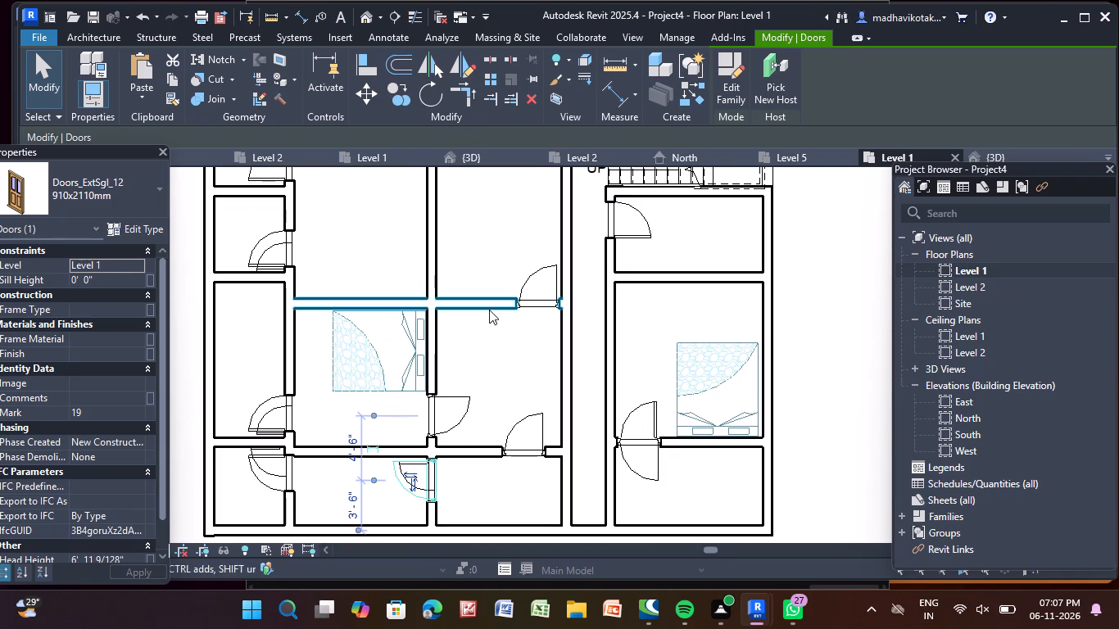
left_click(473, 346)
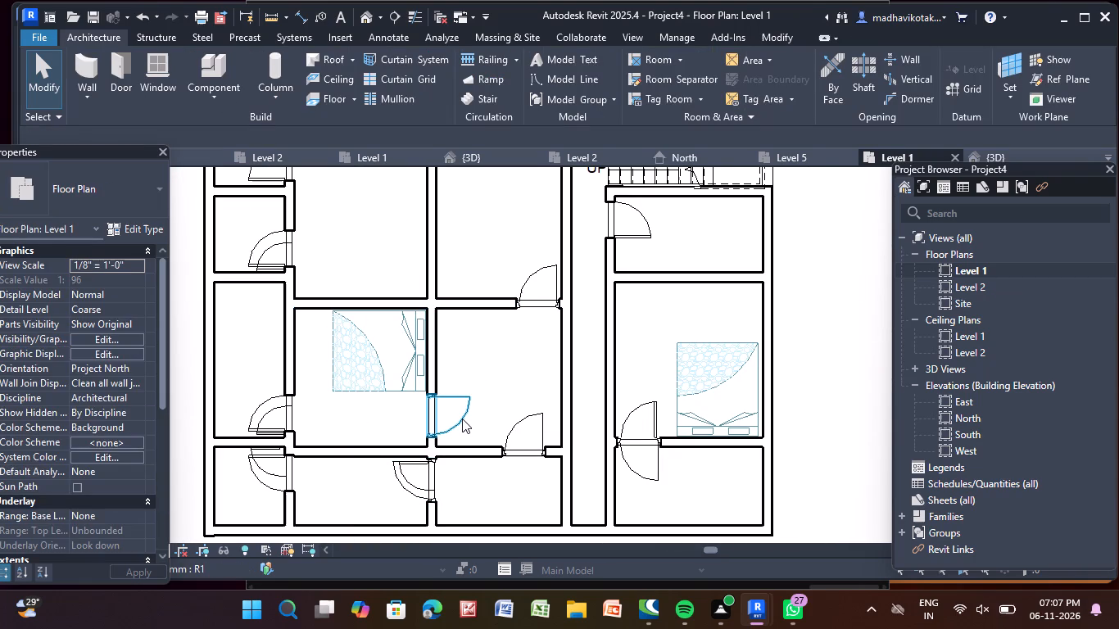
left_click(461, 418)
scroll(461, 418, "up", 3)
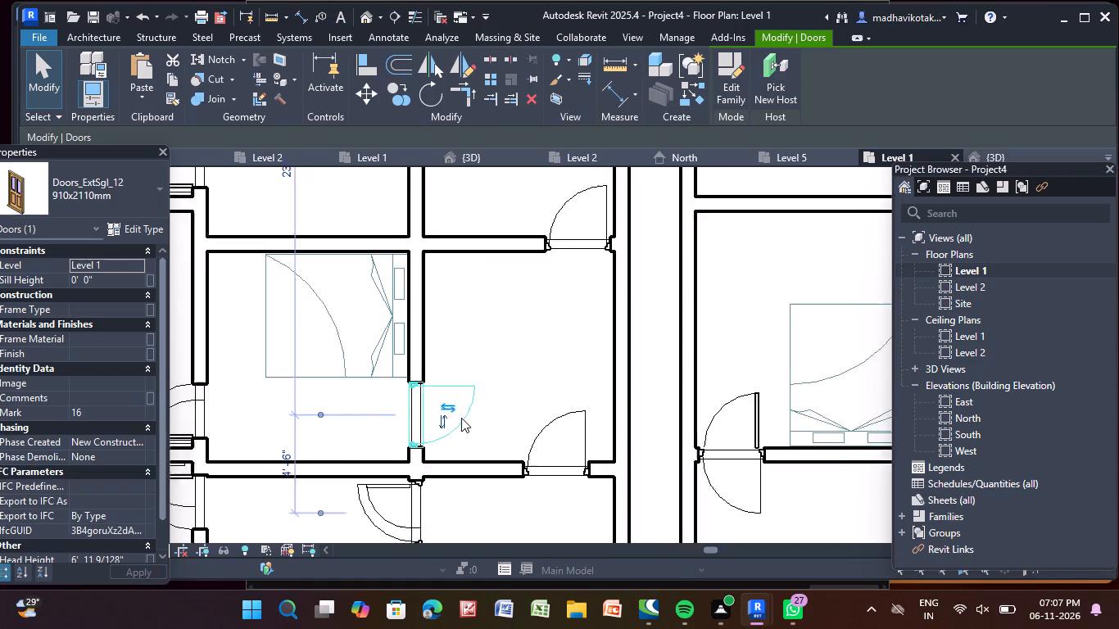
scroll(461, 418, "up", 1)
left_click(442, 402)
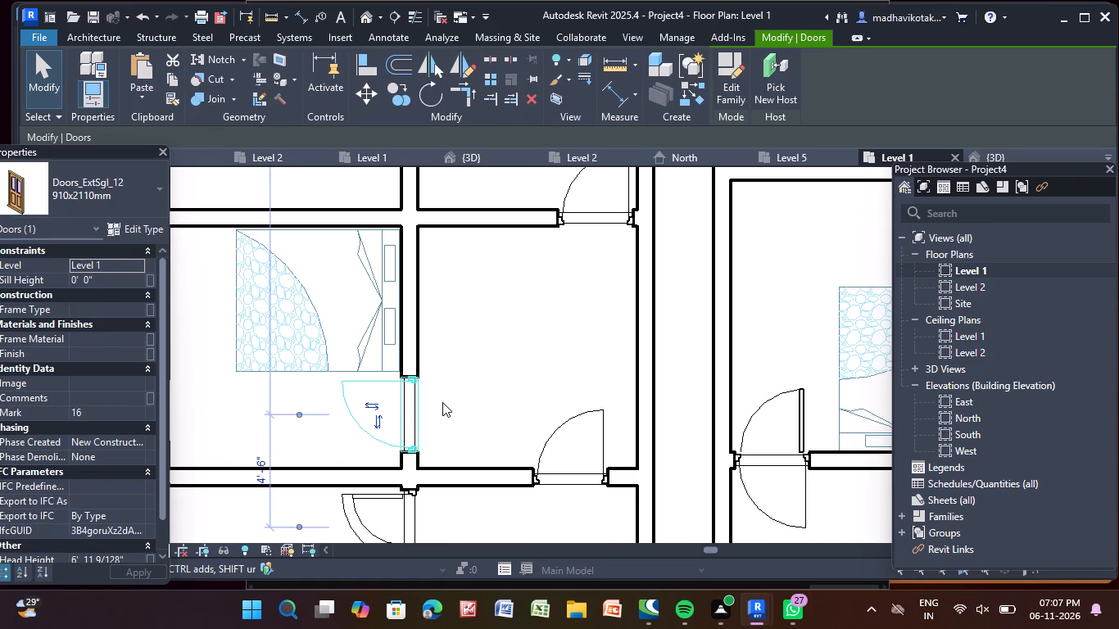
left_click(442, 402)
Flip the door in the northwest bedroom's east wall to swing west into the bedroom, hinged on its south jamb.
scroll(442, 403, "down", 5)
middle_click_drag(434, 427, 428, 458)
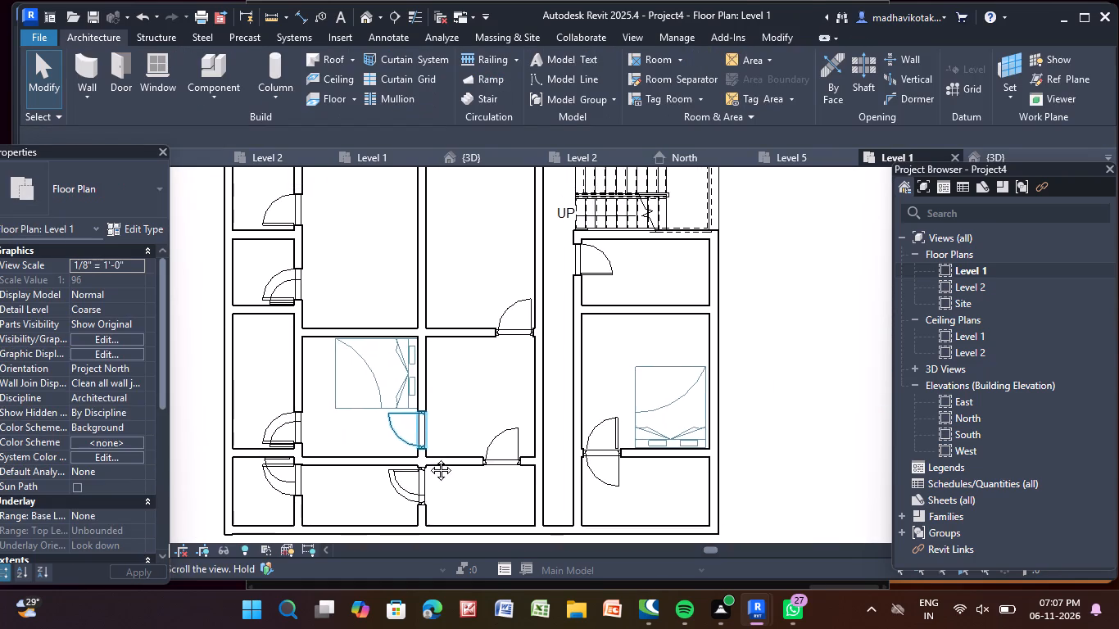
middle_click_drag(428, 458, 412, 543)
middle_click_drag(448, 402, 454, 477)
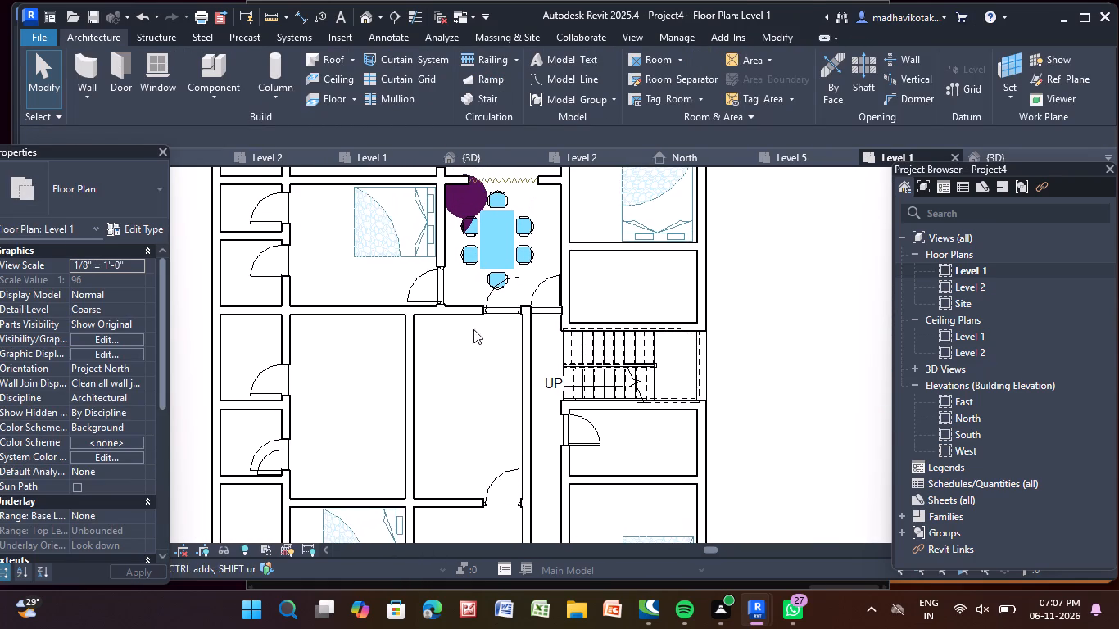
middle_click_drag(476, 364, 469, 436)
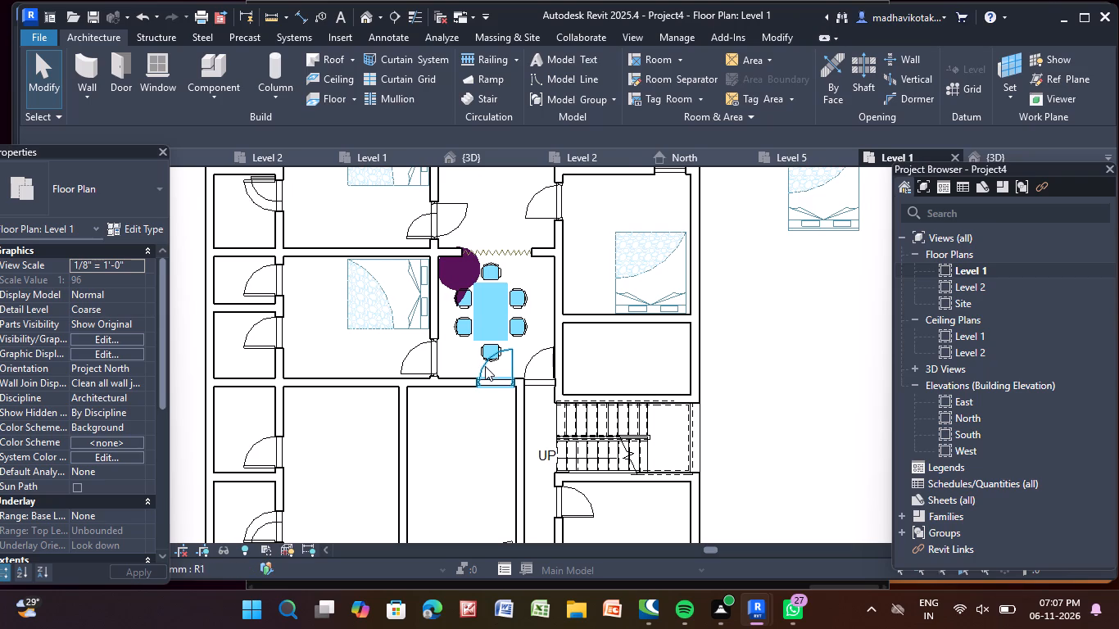
middle_click_drag(485, 367, 468, 436)
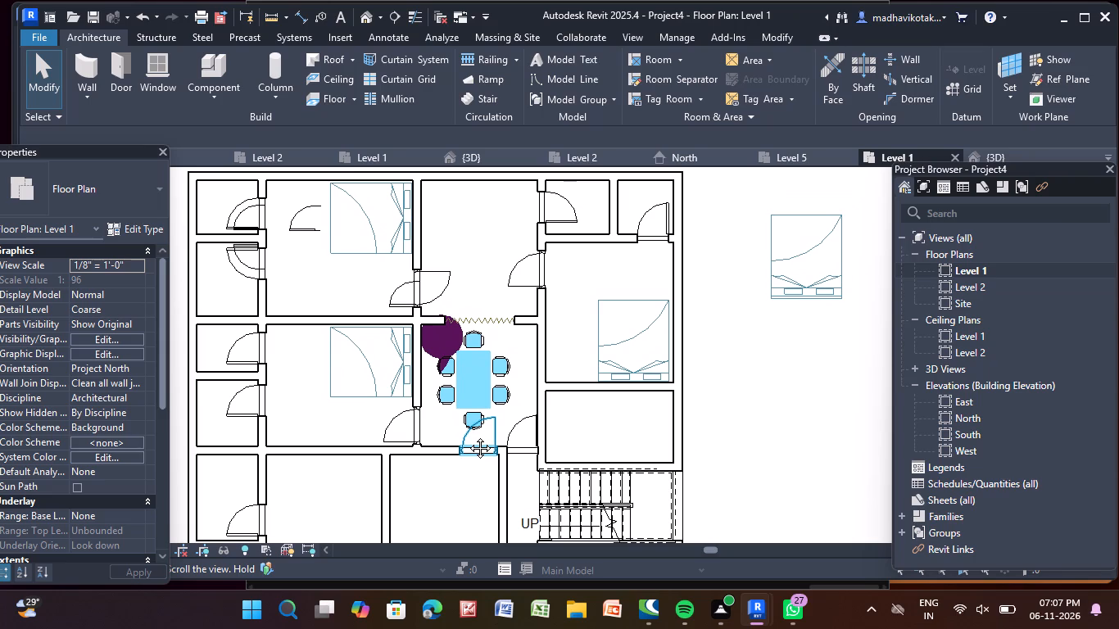
middle_click_drag(468, 436, 467, 436)
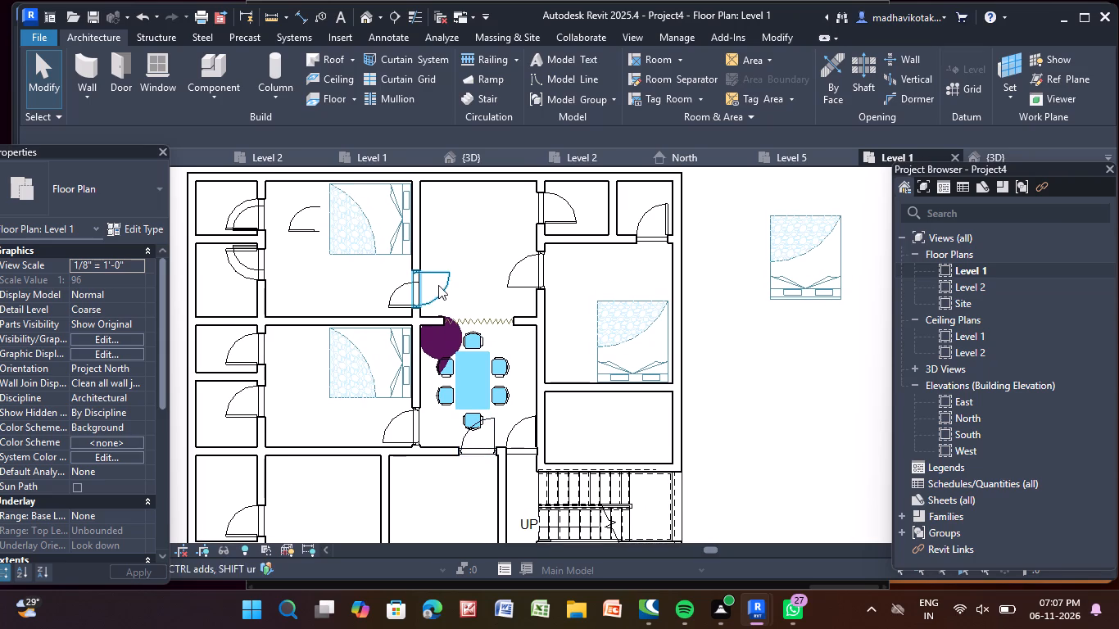
left_click(438, 285)
scroll(438, 285, "up", 8)
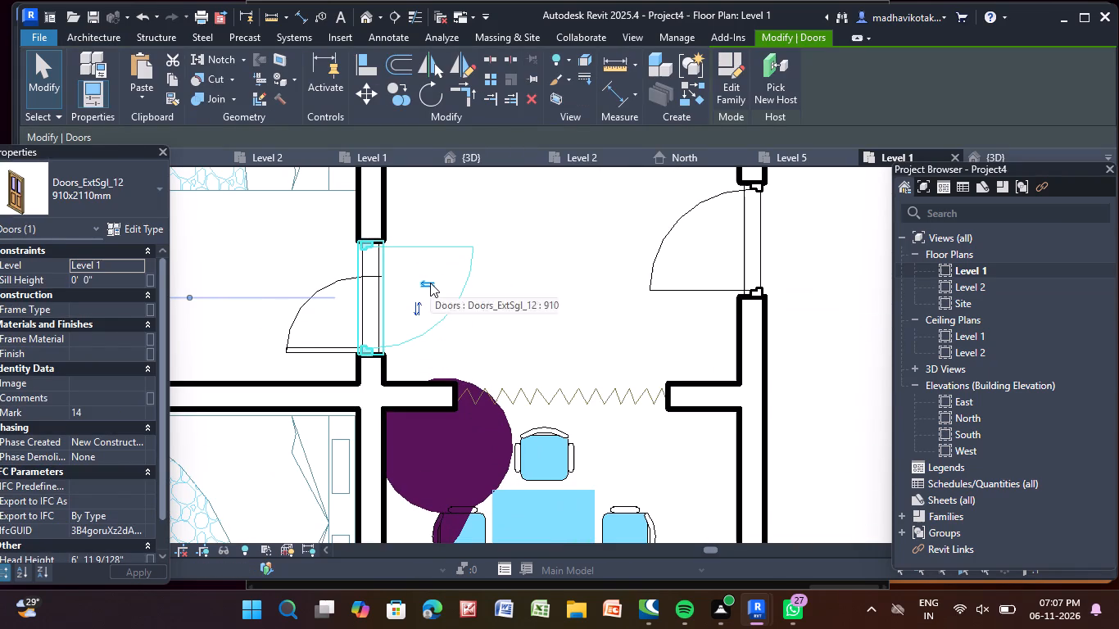
left_click(430, 283)
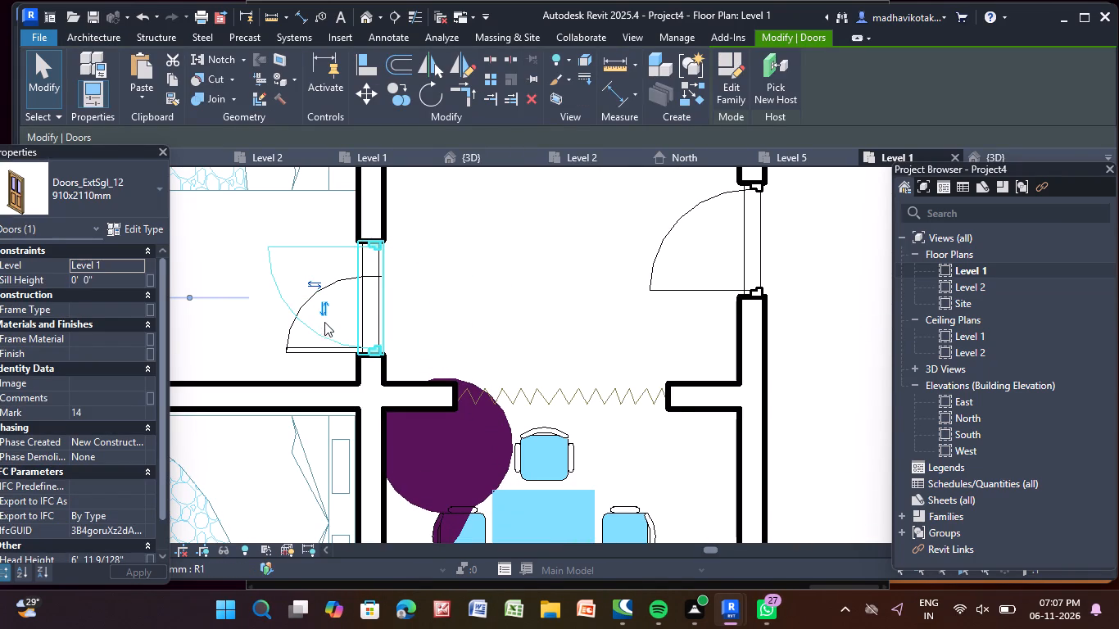
left_click(322, 314)
scroll(475, 353, "down", 5)
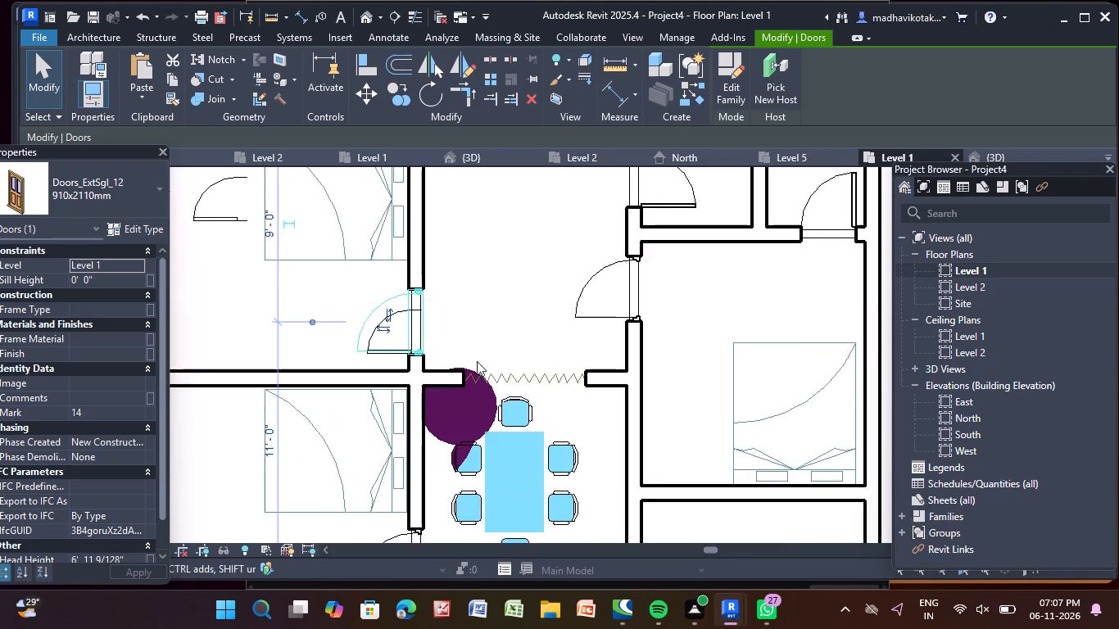
Flip the door in the northeast bedroom's west wall to swing east into the bedroom, hinged on its north jamb.
middle_click_drag(477, 364, 354, 486)
left_click(464, 452)
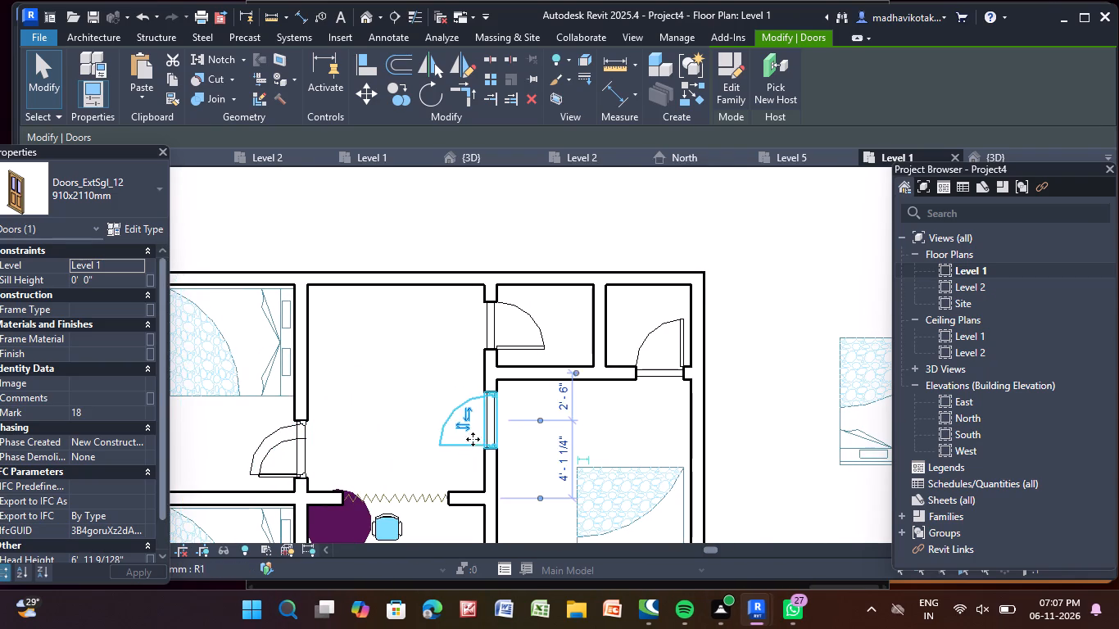
scroll(478, 436, "up", 4)
left_click(449, 423)
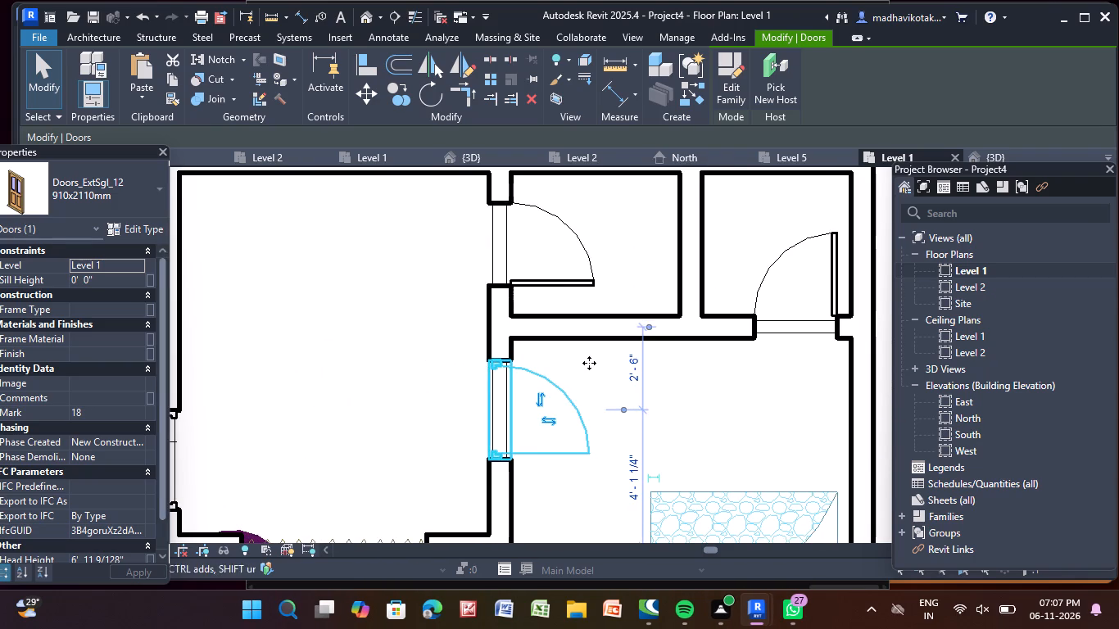
left_click(546, 402)
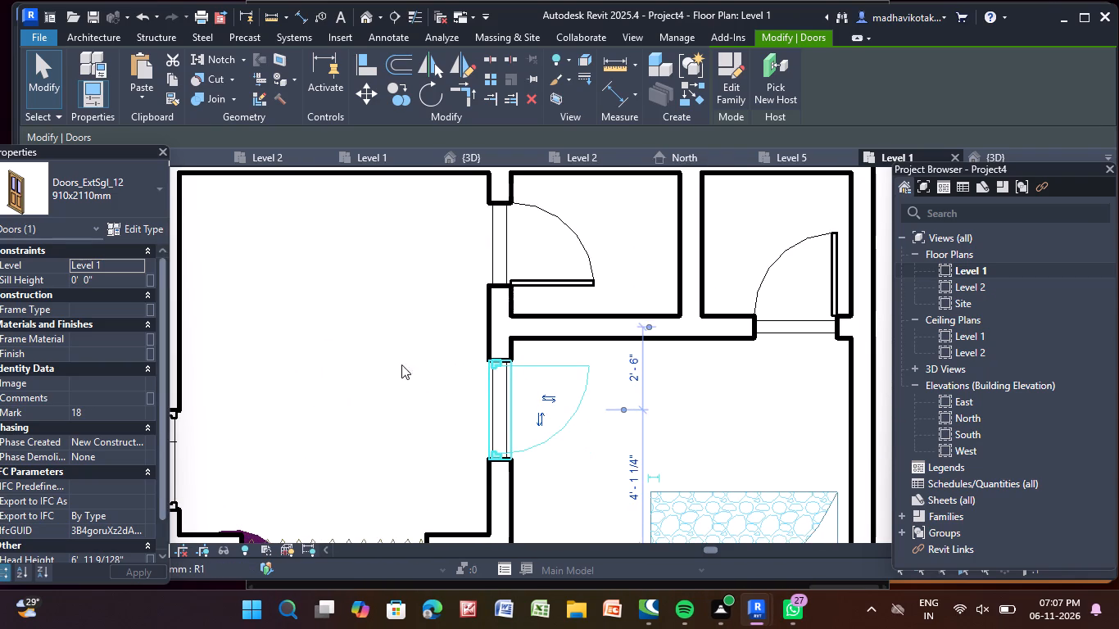
left_click(301, 337)
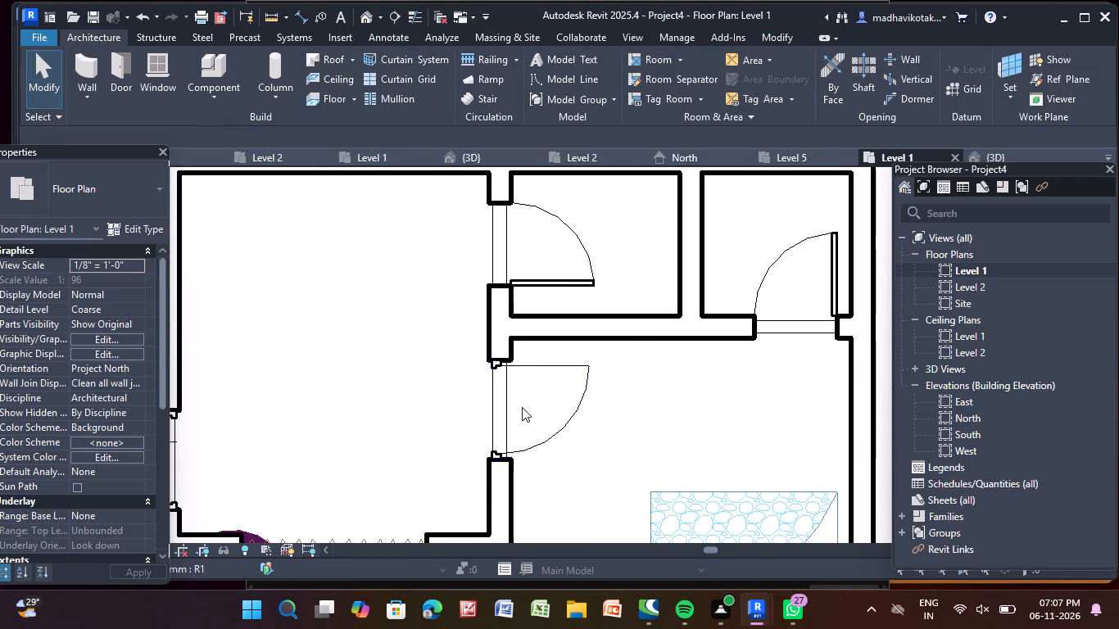
Flip the door between the two southernmost east rooms to swing north into the bedroom.
scroll(520, 395, "down", 5)
middle_click_drag(537, 466, 572, 219)
middle_click_drag(559, 404, 510, 216)
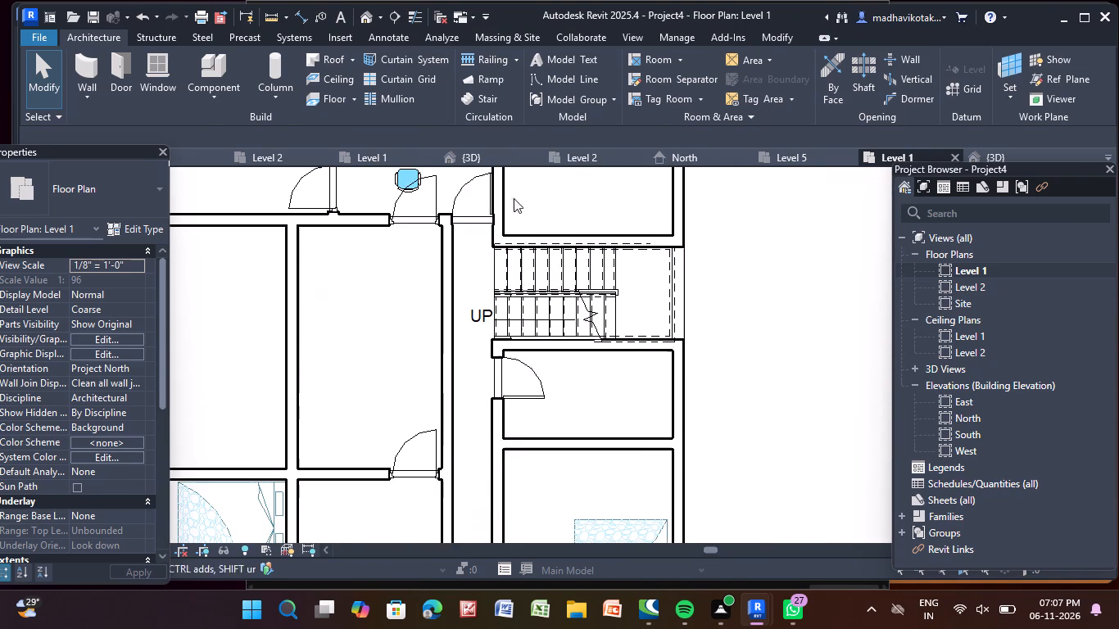
middle_click_drag(634, 483, 602, 335)
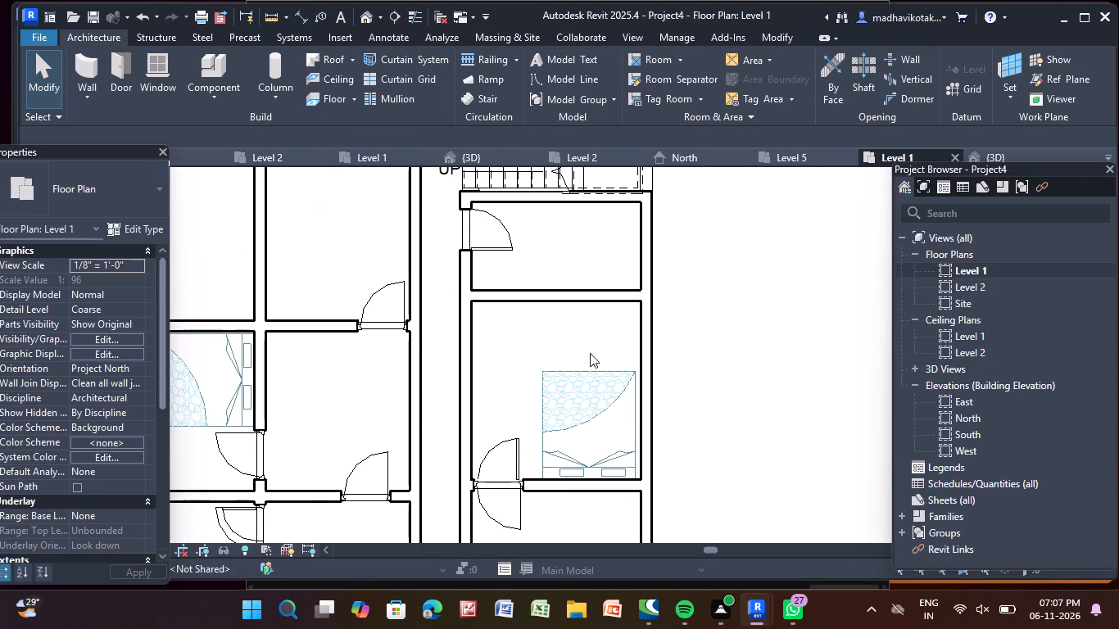
middle_click_drag(551, 487, 666, 306)
left_click(631, 338)
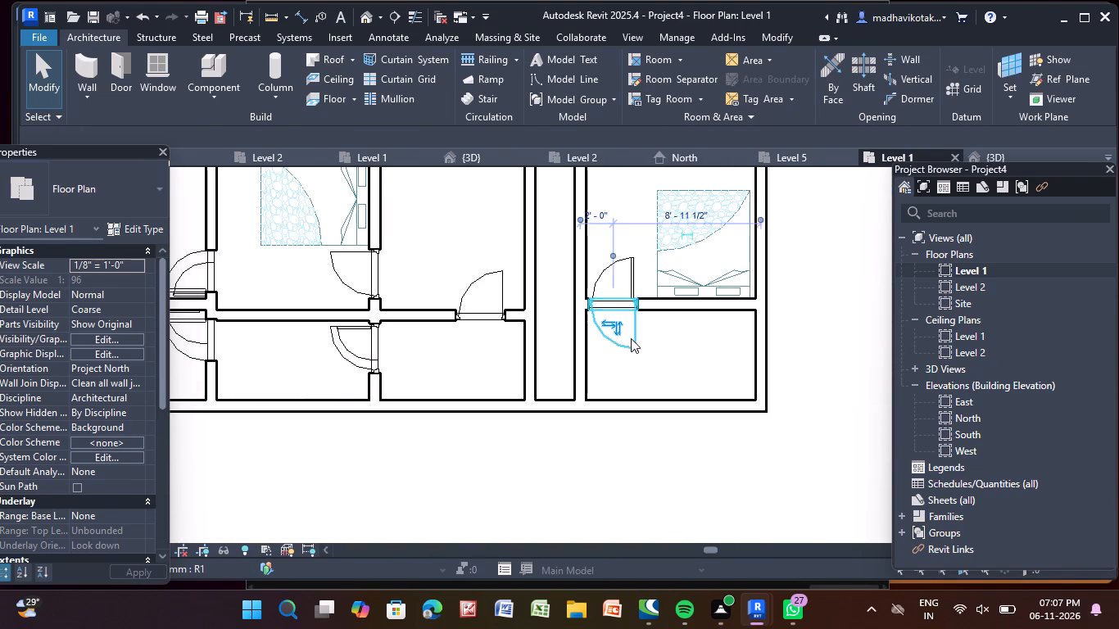
scroll(631, 338, "up", 5)
left_click(606, 314)
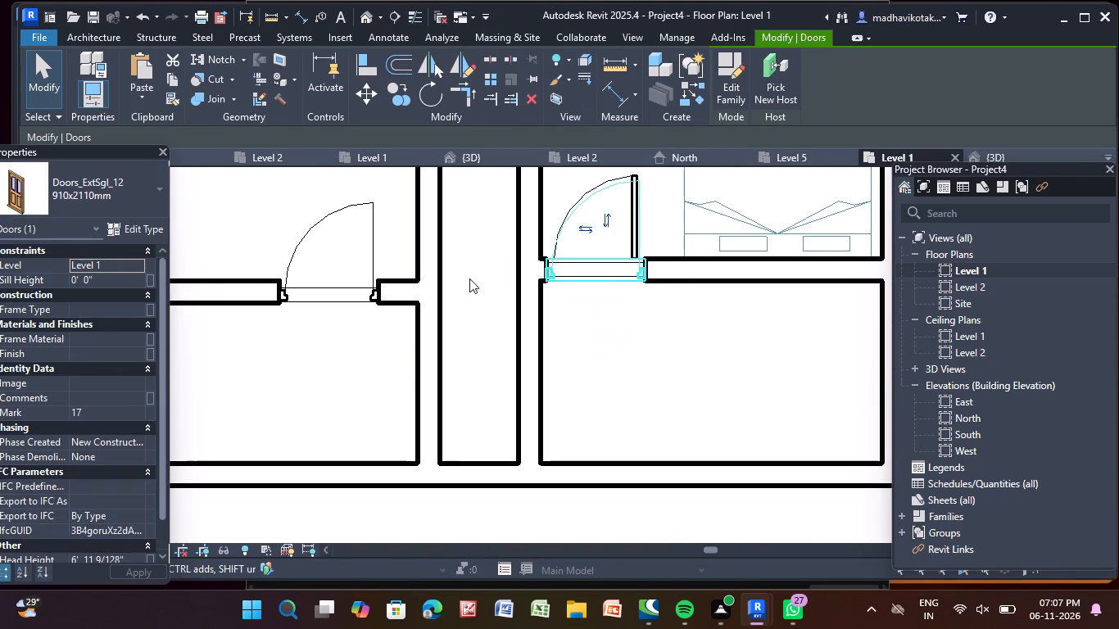
left_click(471, 236)
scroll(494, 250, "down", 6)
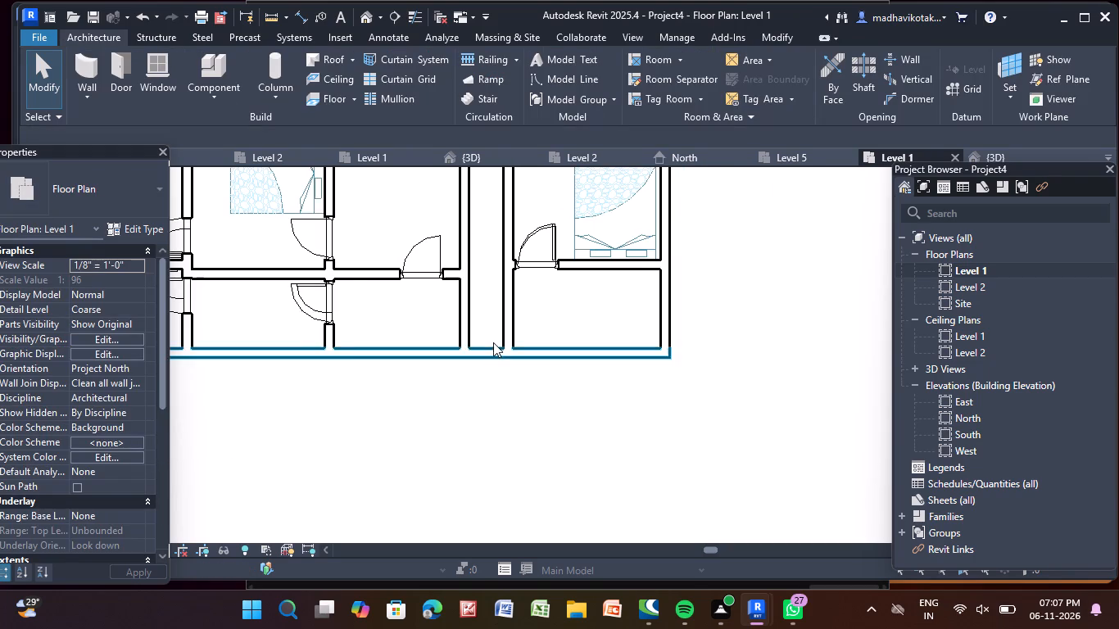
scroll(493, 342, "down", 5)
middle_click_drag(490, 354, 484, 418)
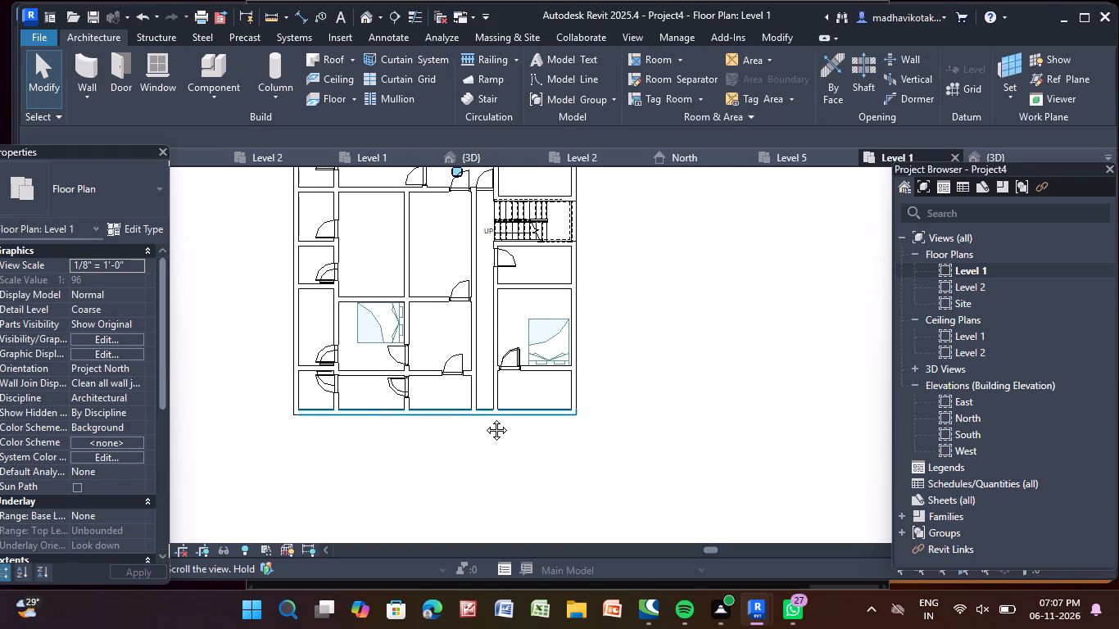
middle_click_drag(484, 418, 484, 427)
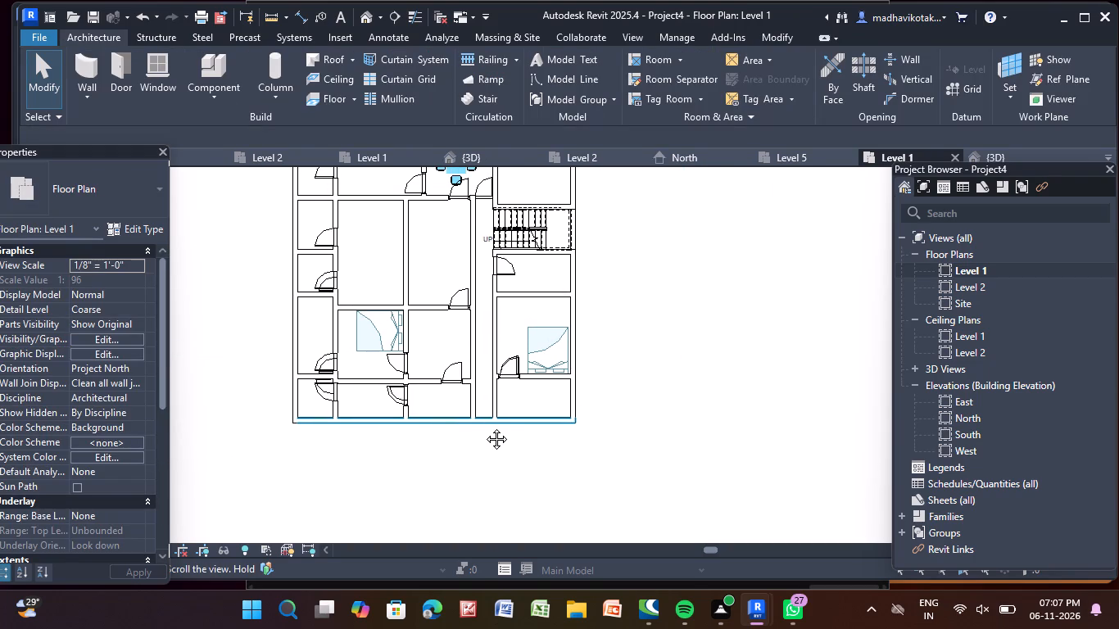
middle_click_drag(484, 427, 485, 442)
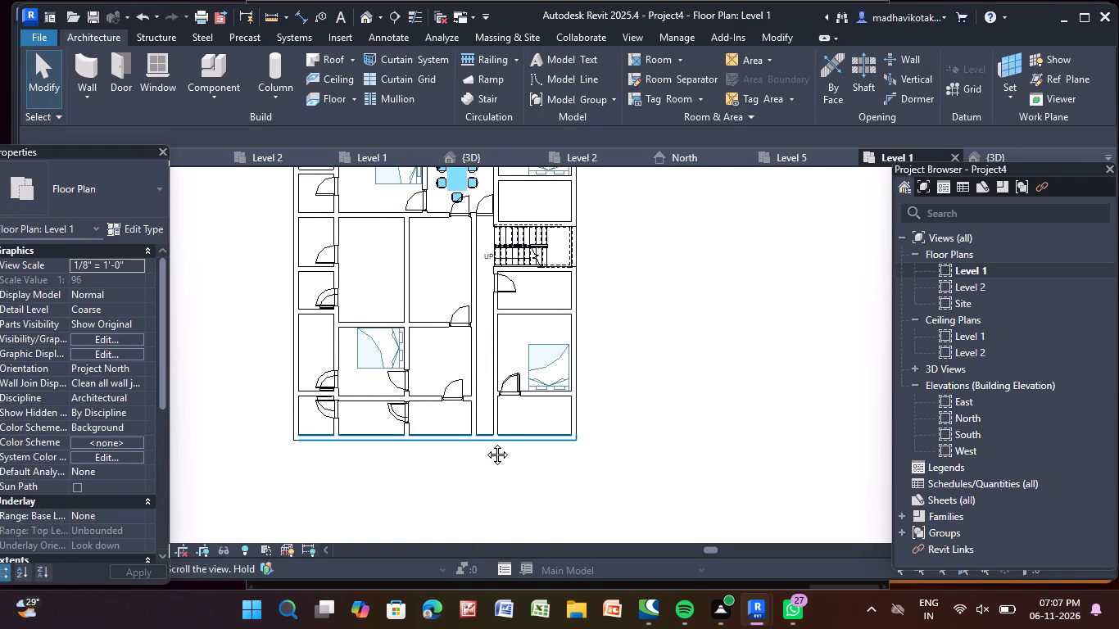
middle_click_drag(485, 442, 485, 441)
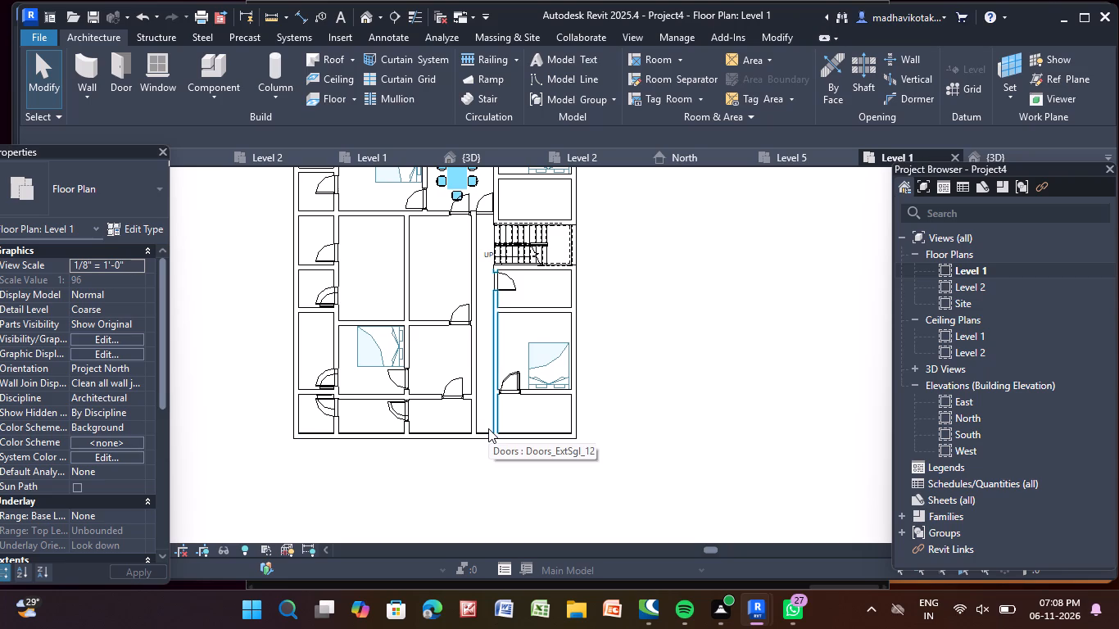
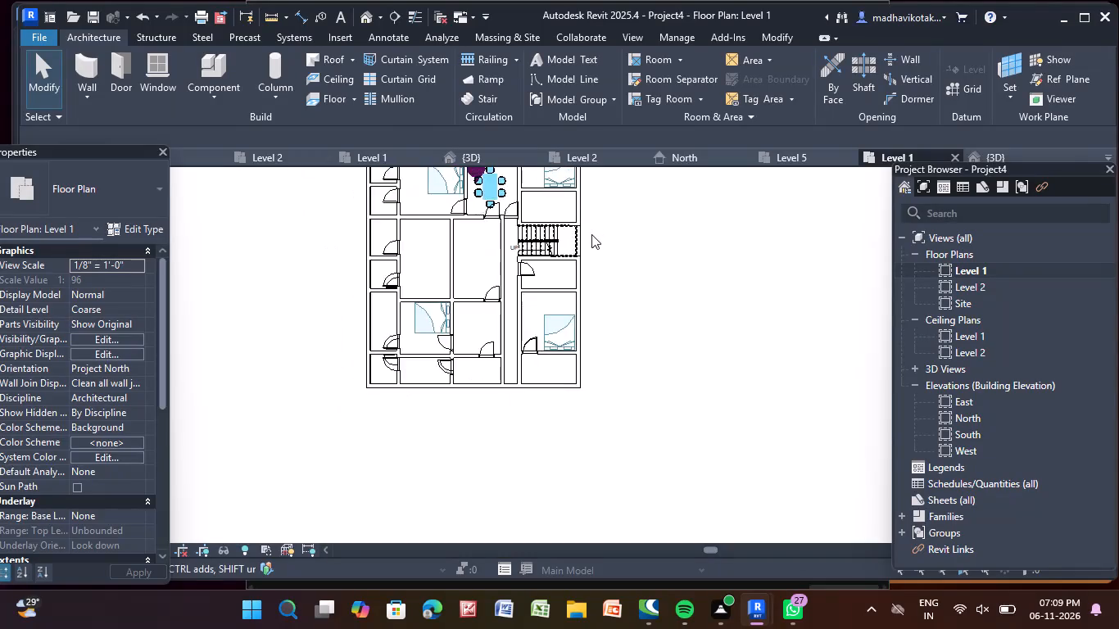
Start placing windows of the Windows_Tpl_w-Glazing_Cross-Bars 910x910mm type on the Level 1 floor plan.
middle_click_drag(592, 245, 616, 353)
scroll(616, 353, "up", 1)
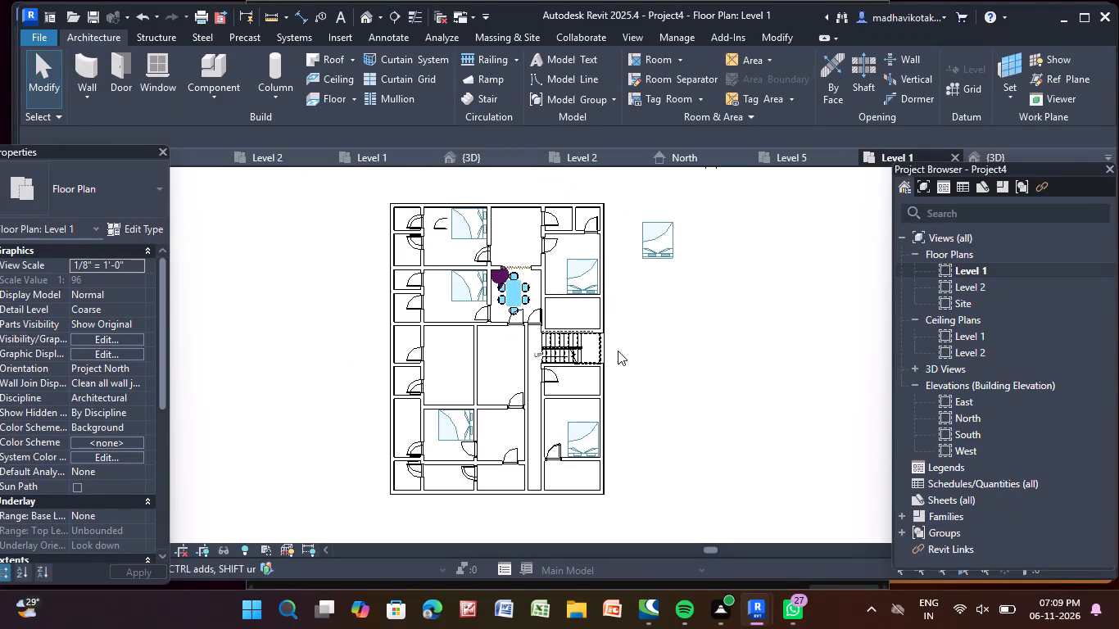
scroll(361, 213, "up", 3)
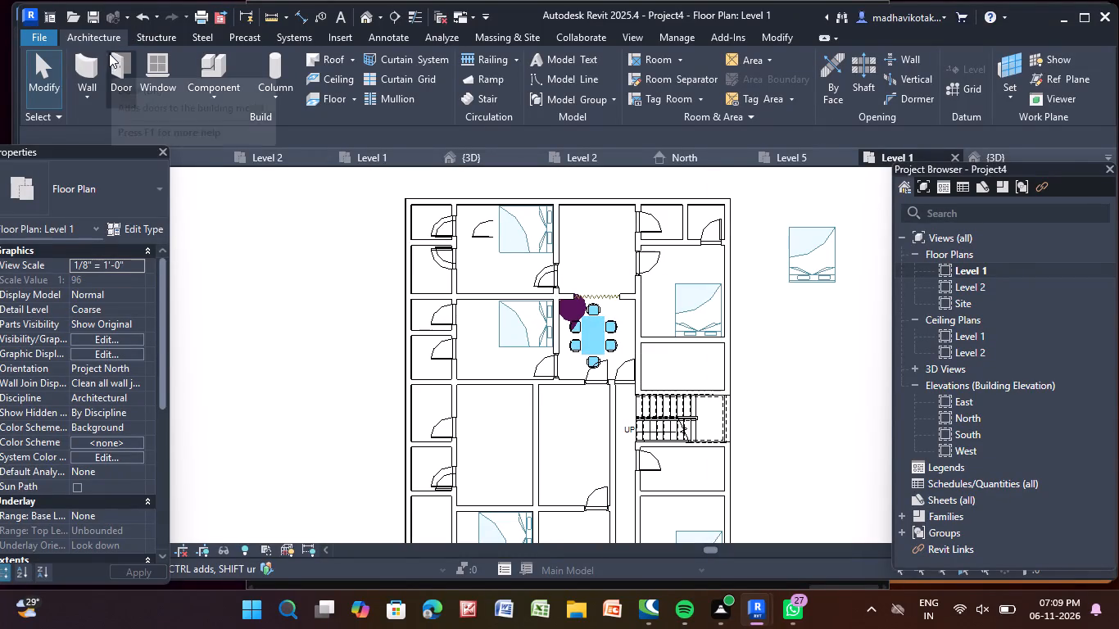
left_click(160, 63)
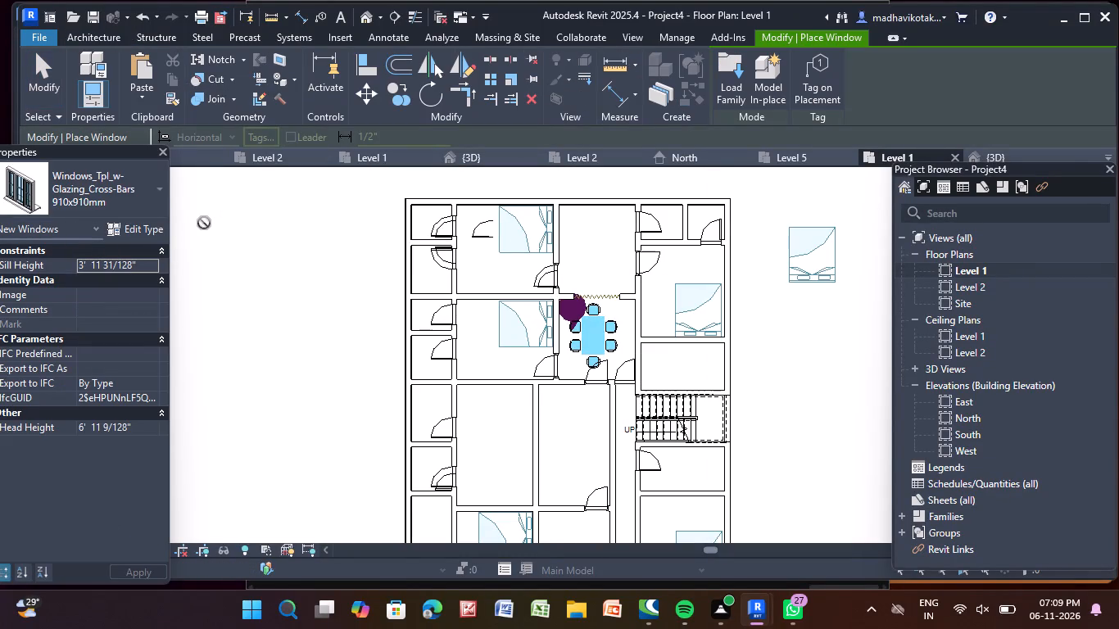
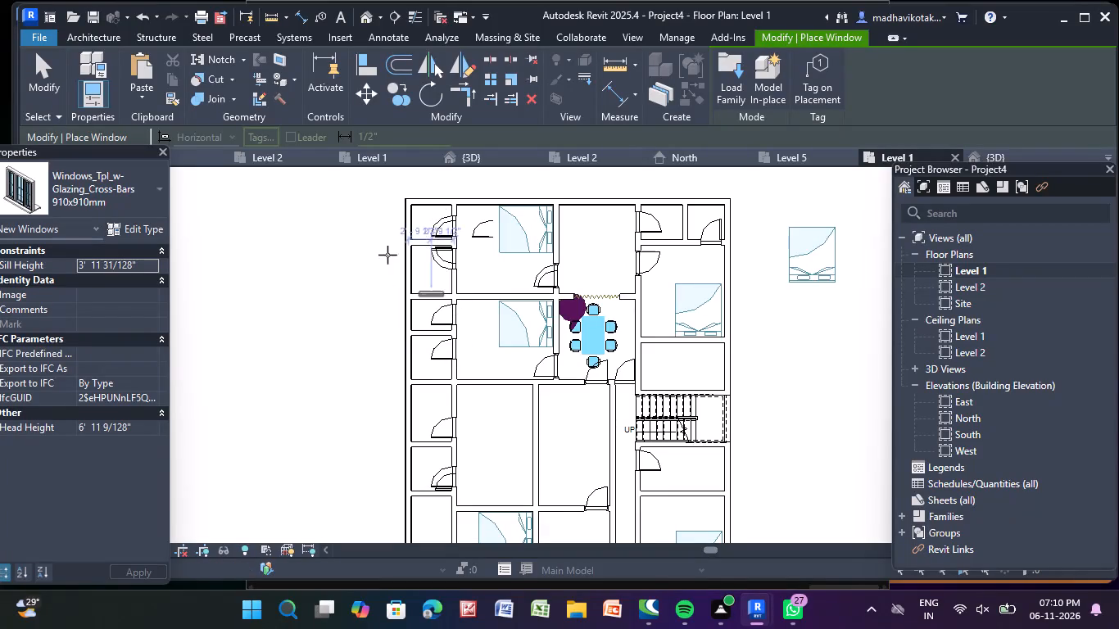
Place 910x910mm cross-bar windows in the east wall of both east bedrooms and in the north wall of the northern bedroom.
middle_click_drag(405, 338, 400, 183)
middle_click(400, 182)
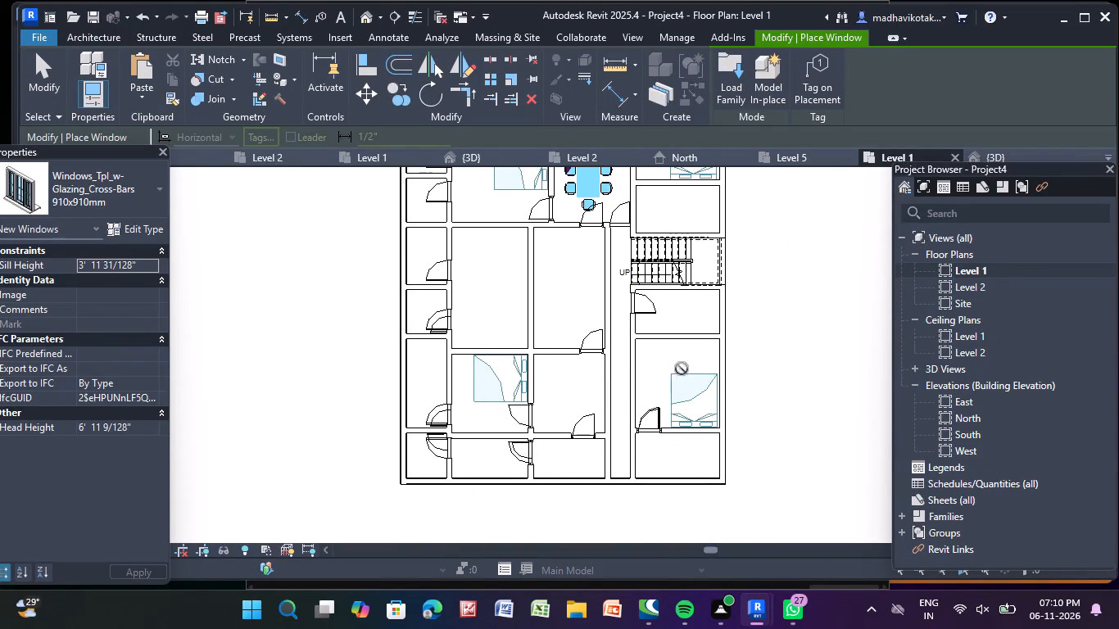
left_click(727, 389)
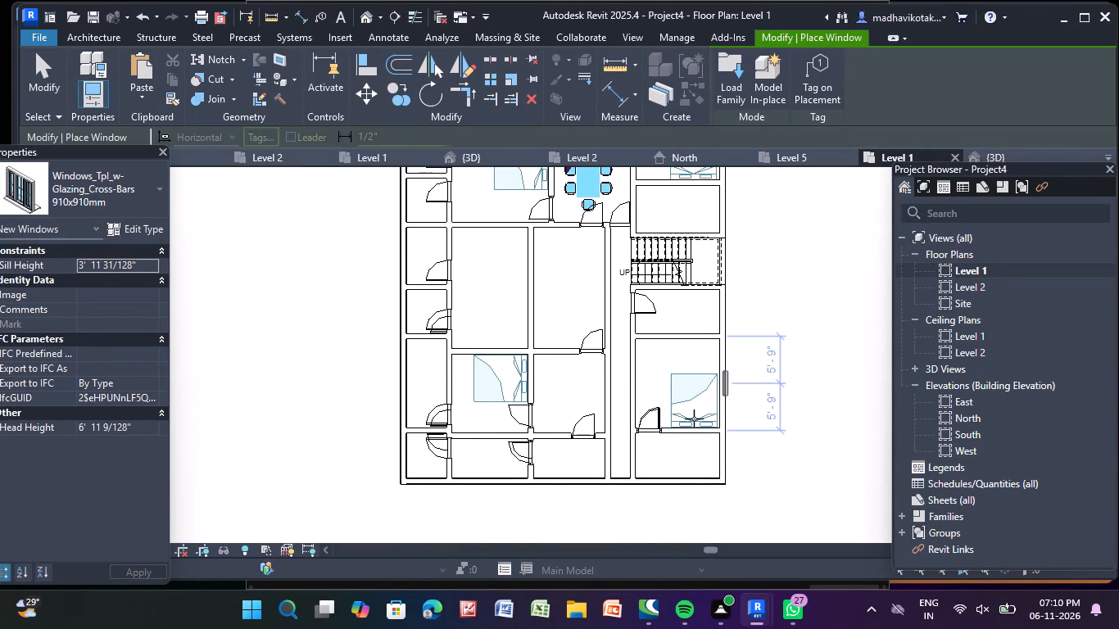
middle_click_drag(677, 319, 611, 452)
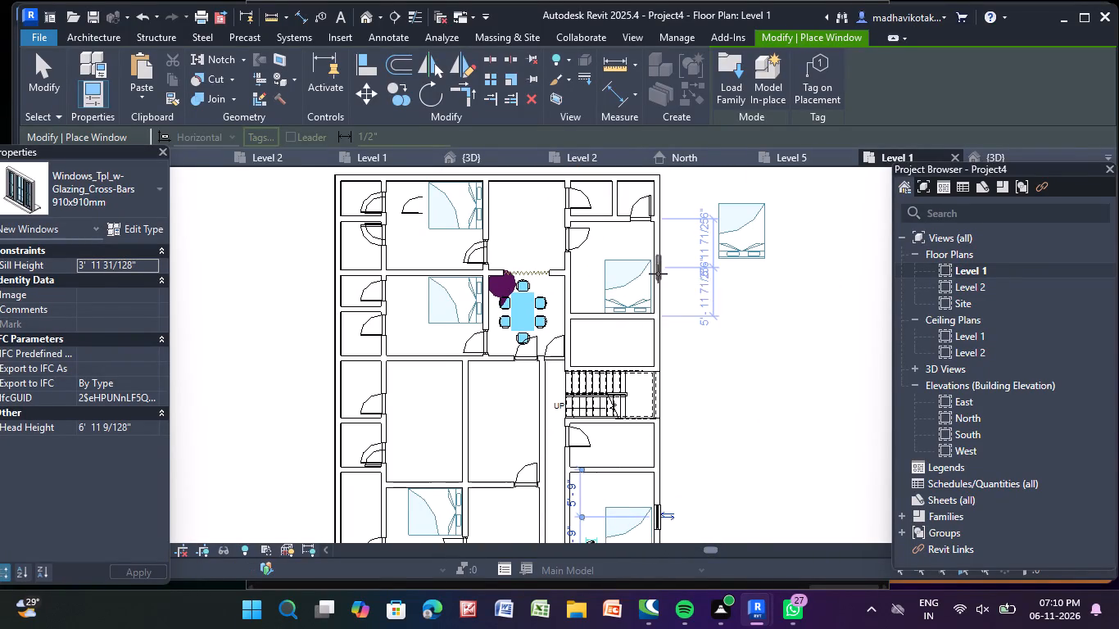
left_click(656, 278)
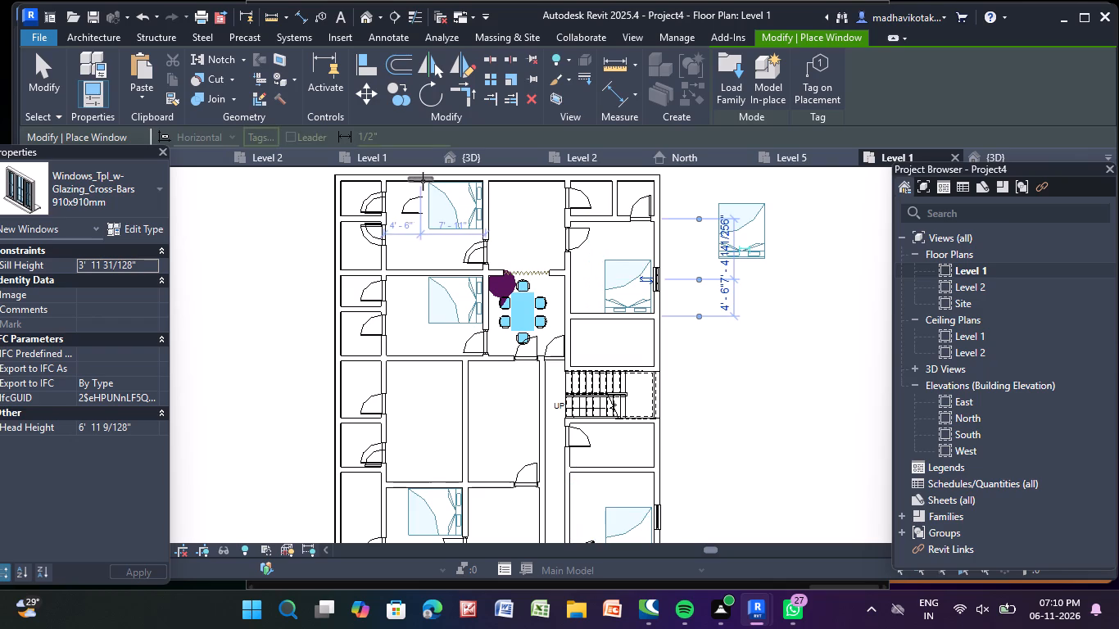
left_click(424, 181)
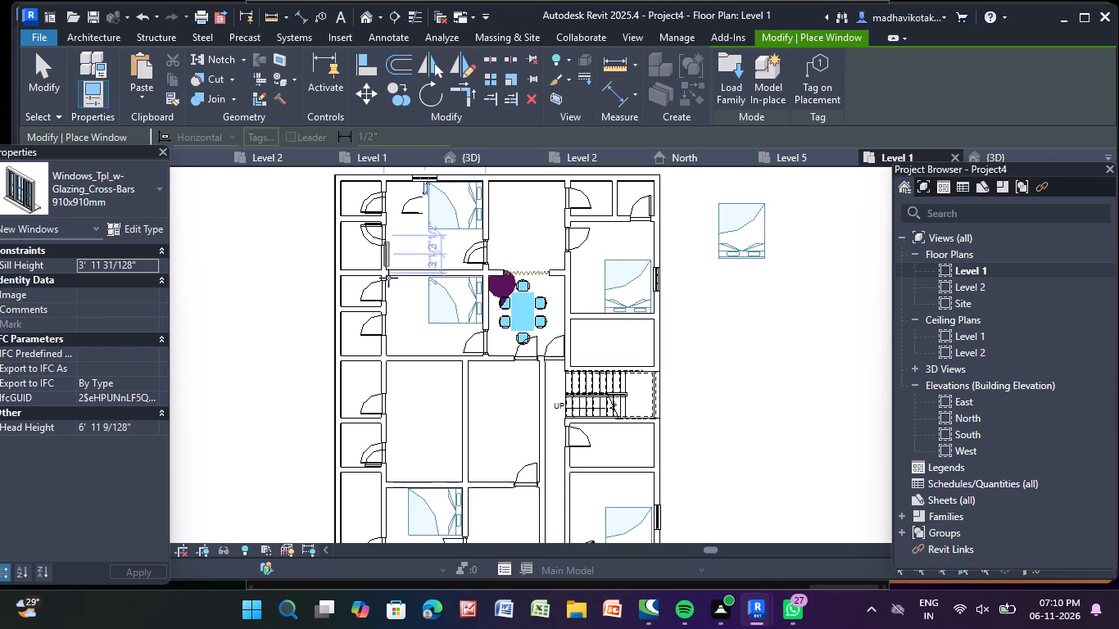
Place a Window-Double-Hung 24" x 42" window in the outer west wall of each of the eight small rooms.
left_click(159, 202)
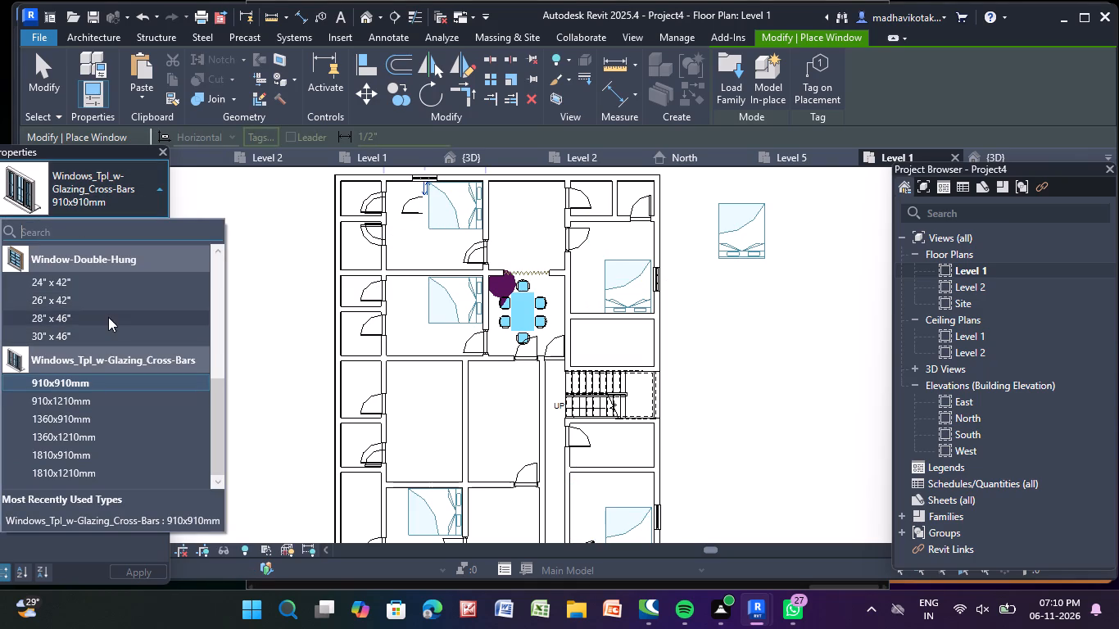
left_click(104, 283)
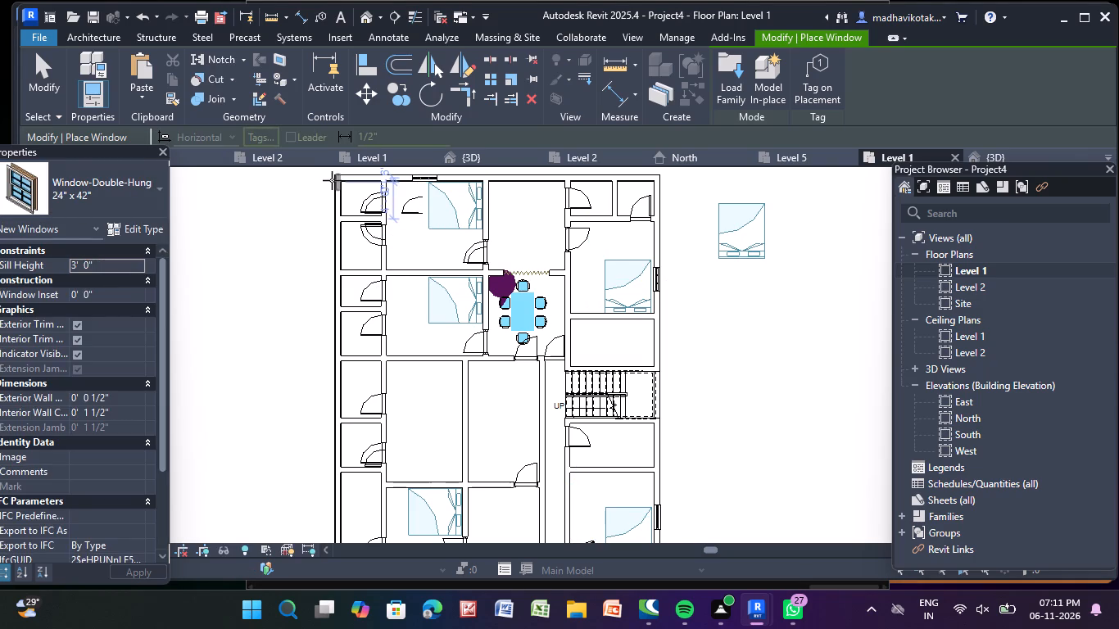
left_click(333, 192)
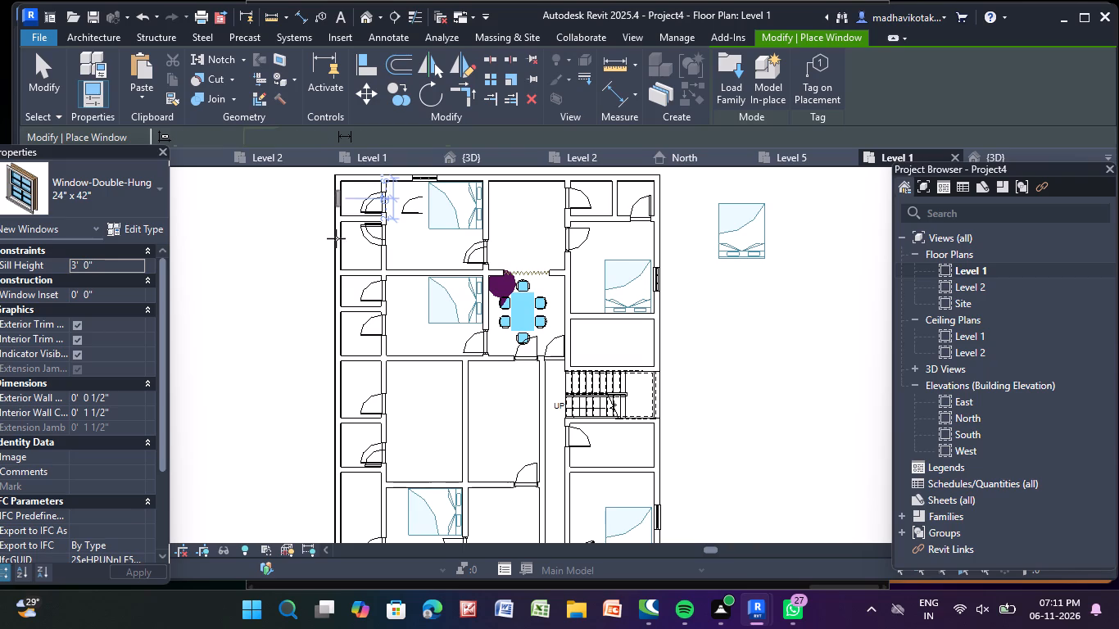
left_click(336, 242)
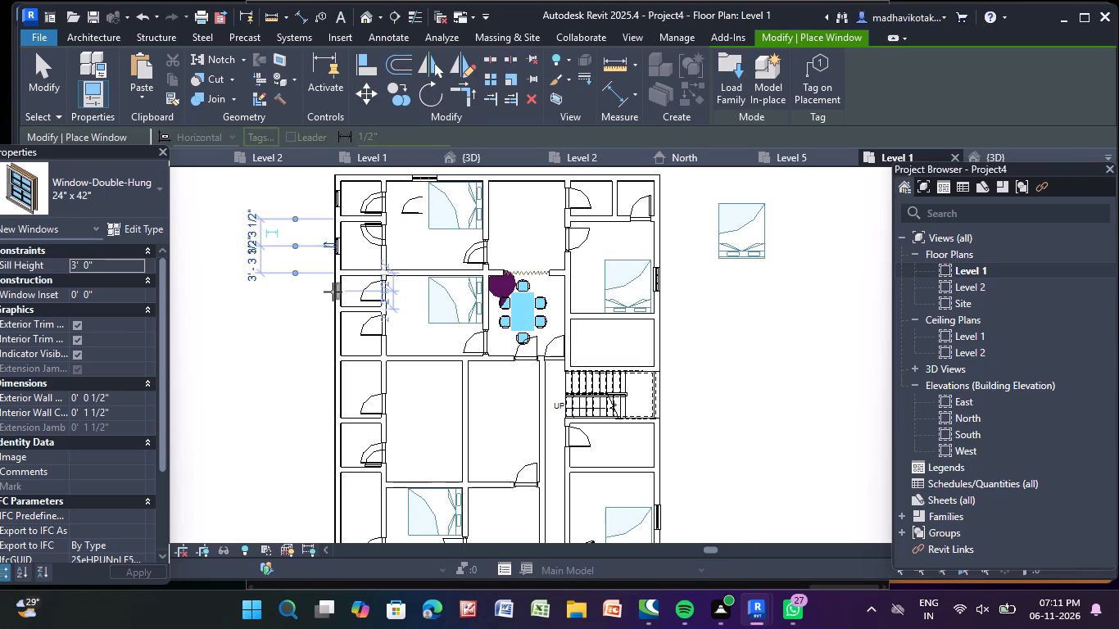
left_click(333, 292)
left_click(336, 328)
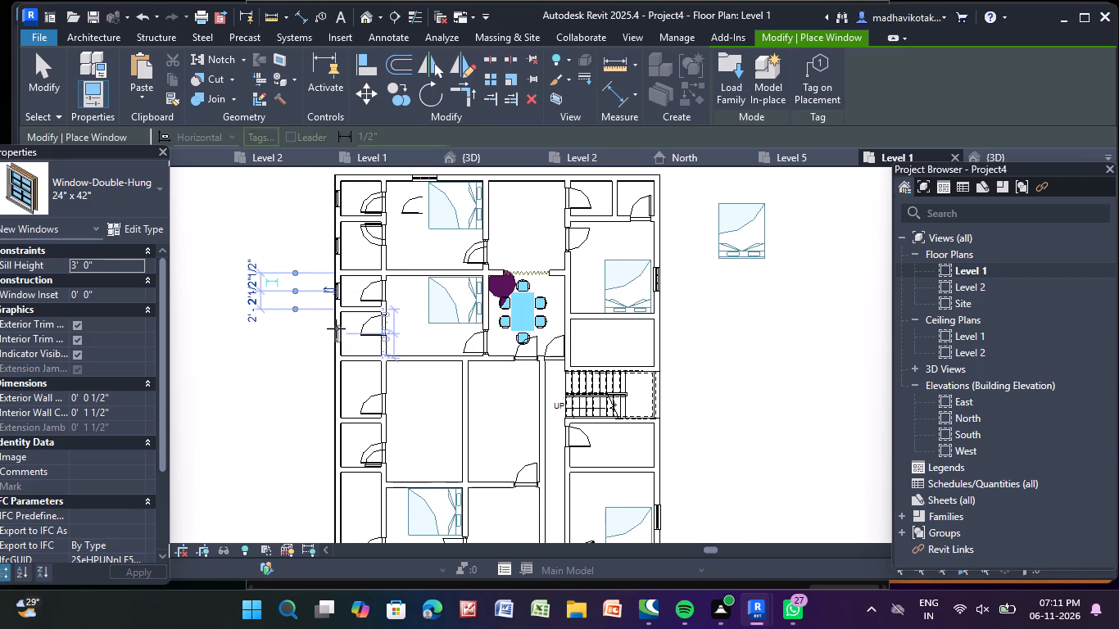
left_click(335, 384)
middle_click_drag(333, 382, 322, 219)
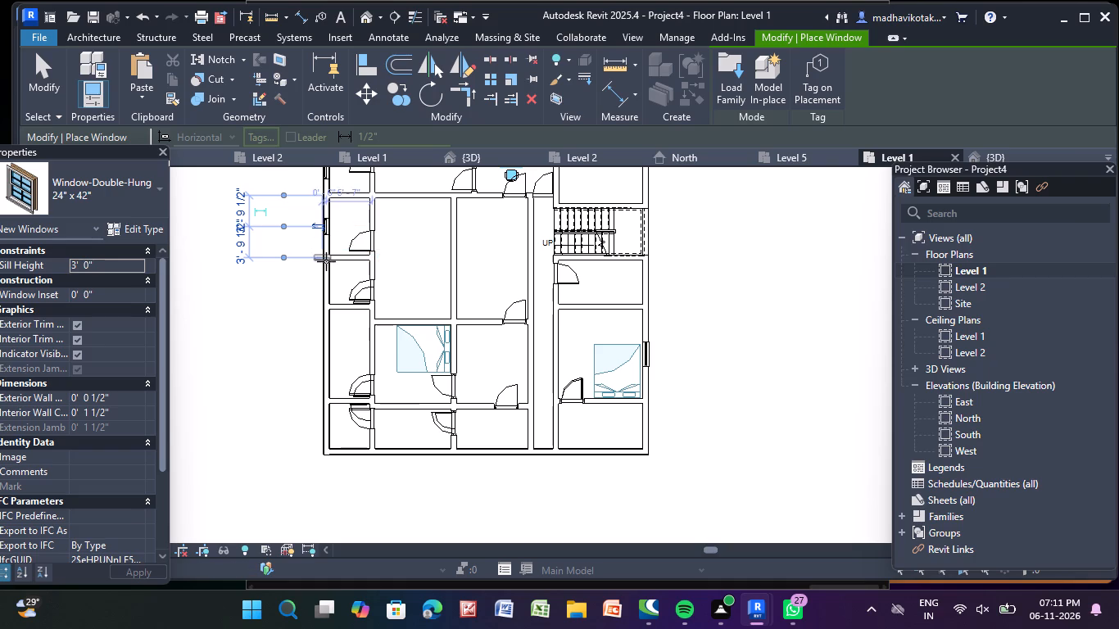
left_click(320, 277)
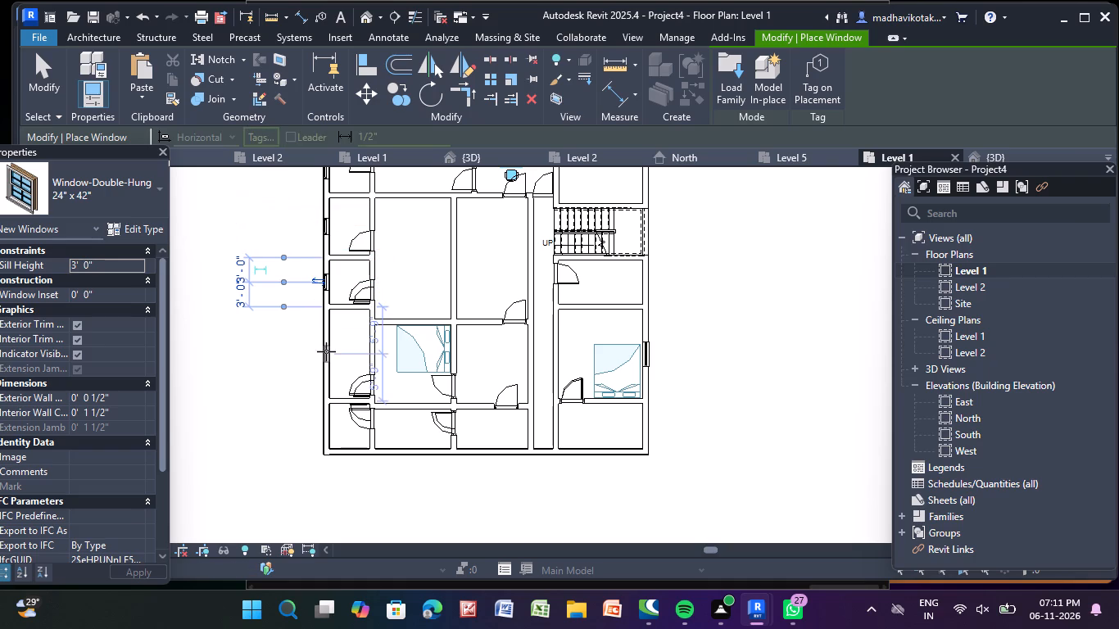
left_click(326, 351)
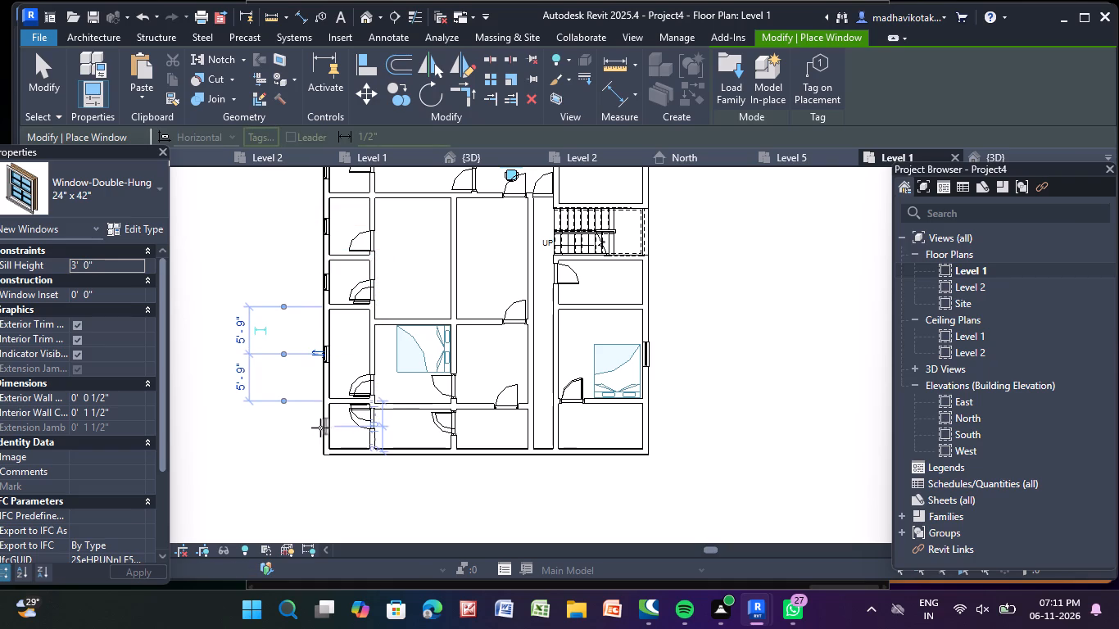
left_click(324, 428)
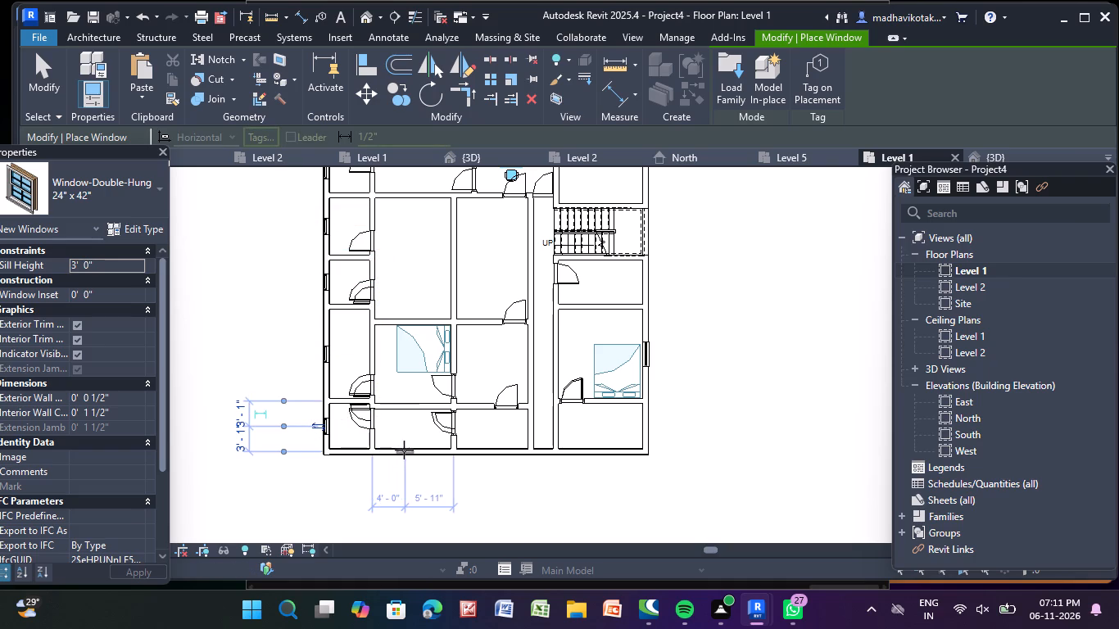
Add 24" x 42" double-hung windows: south wall beside the southwest corner room, east wall either side of the stair, north wall of both small northeast rooms.
left_click(405, 450)
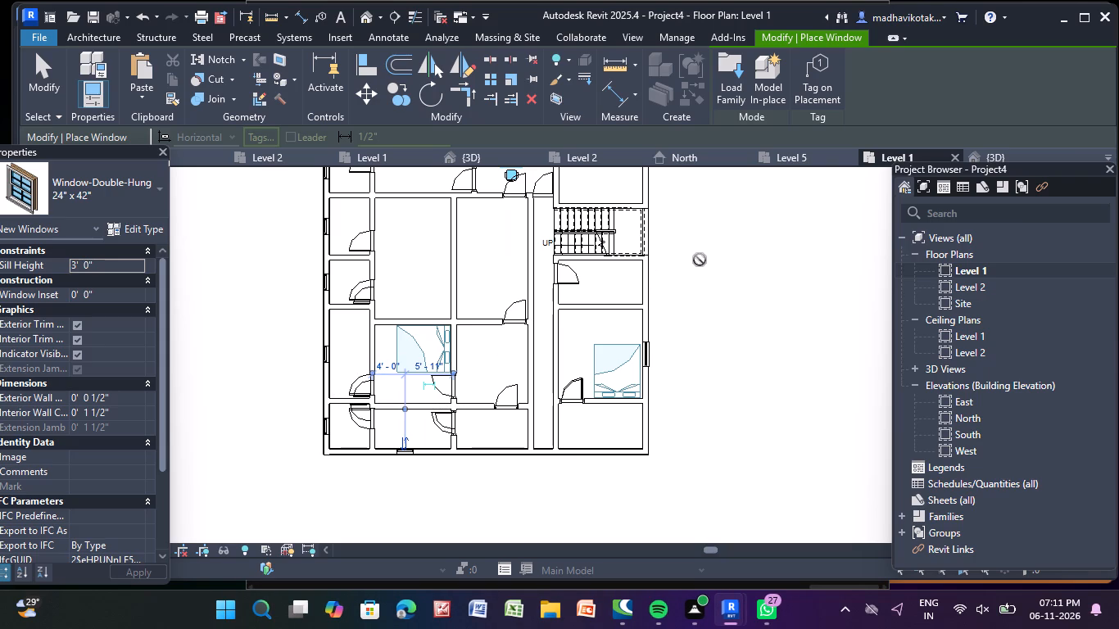
left_click(643, 277)
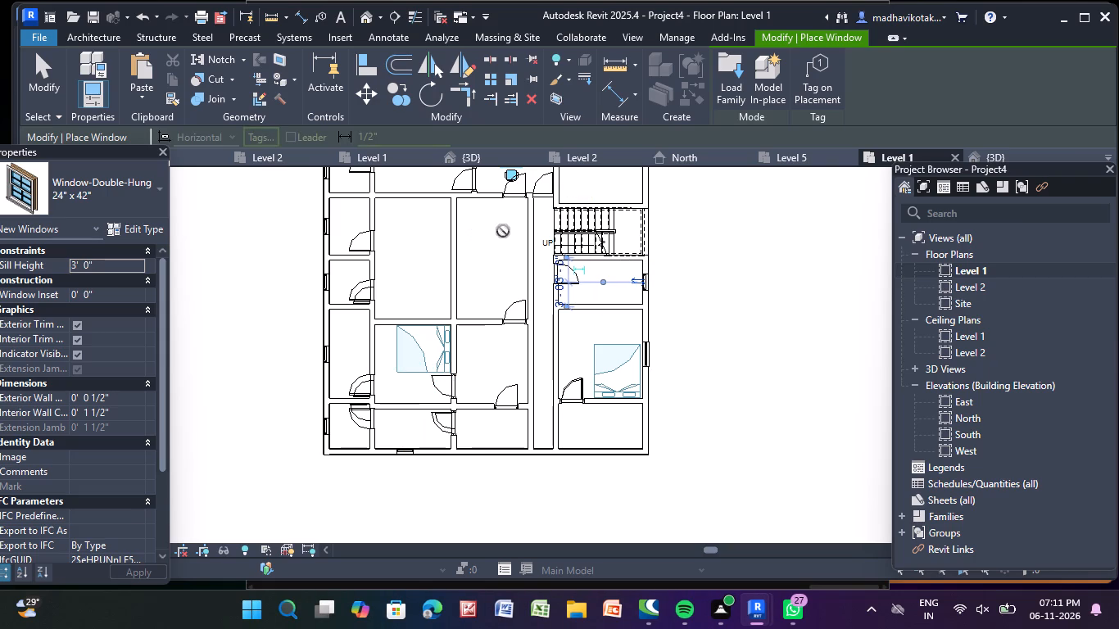
middle_click_drag(640, 268, 636, 511)
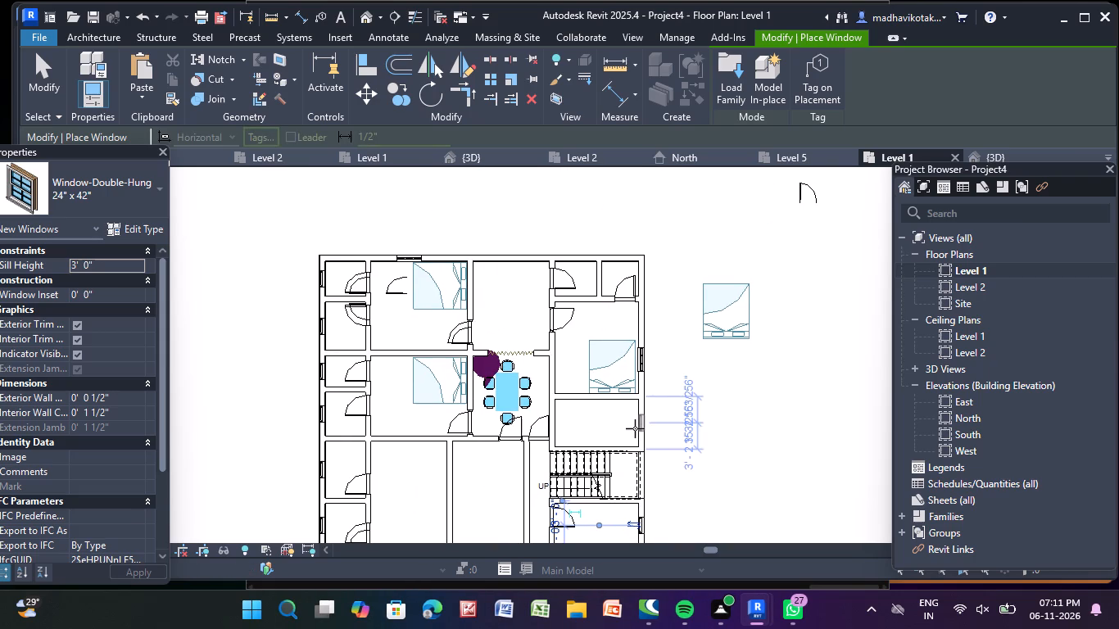
left_click(636, 428)
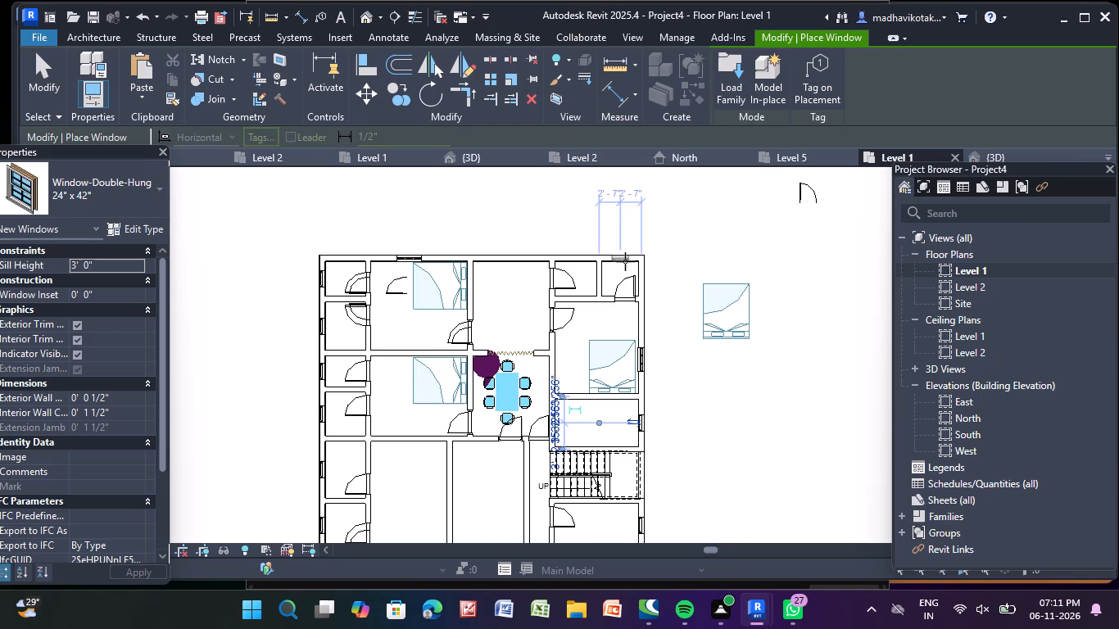
left_click(625, 261)
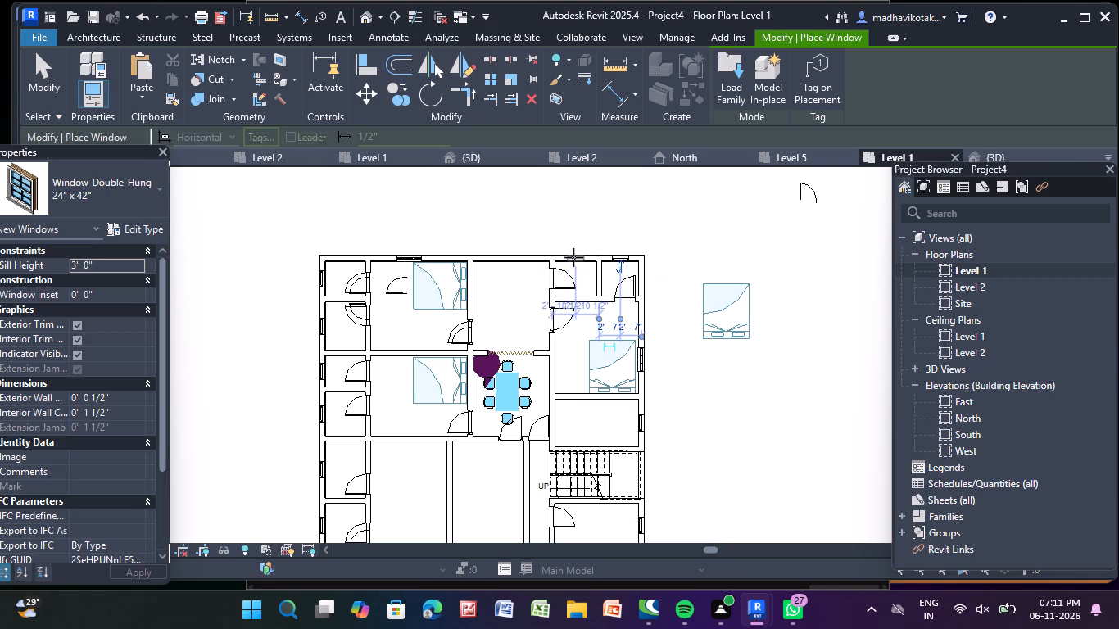
left_click(573, 257)
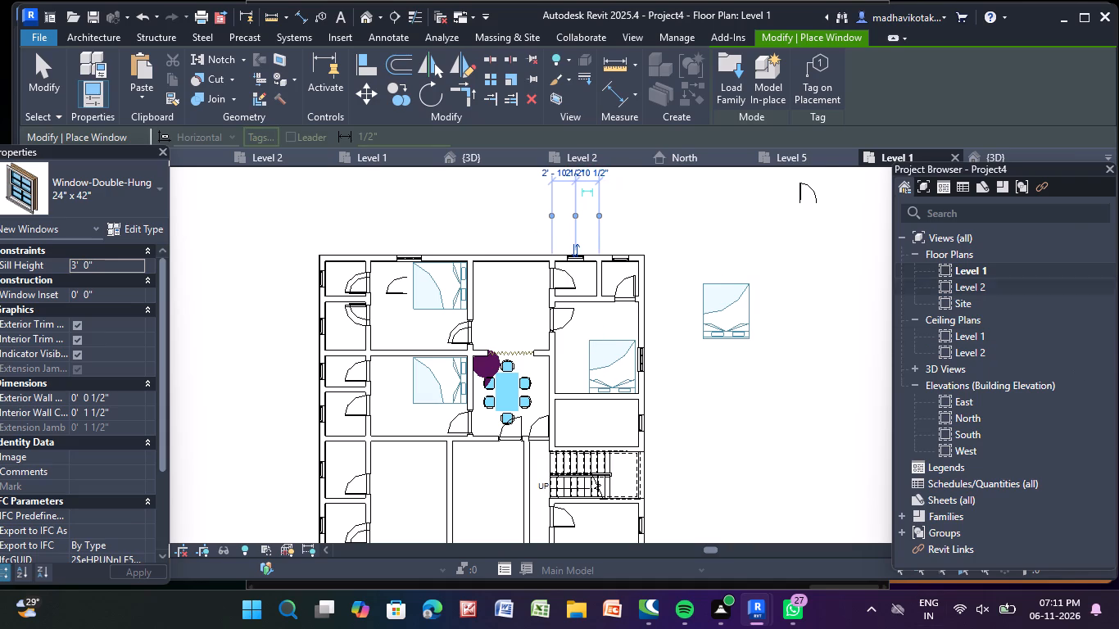
Place Windows_Tpl_w-Glazing_Cross-Bars 910x910mm windows in the north wall of the room above the dining area and the south wall of two southern rooms.
left_click(134, 195)
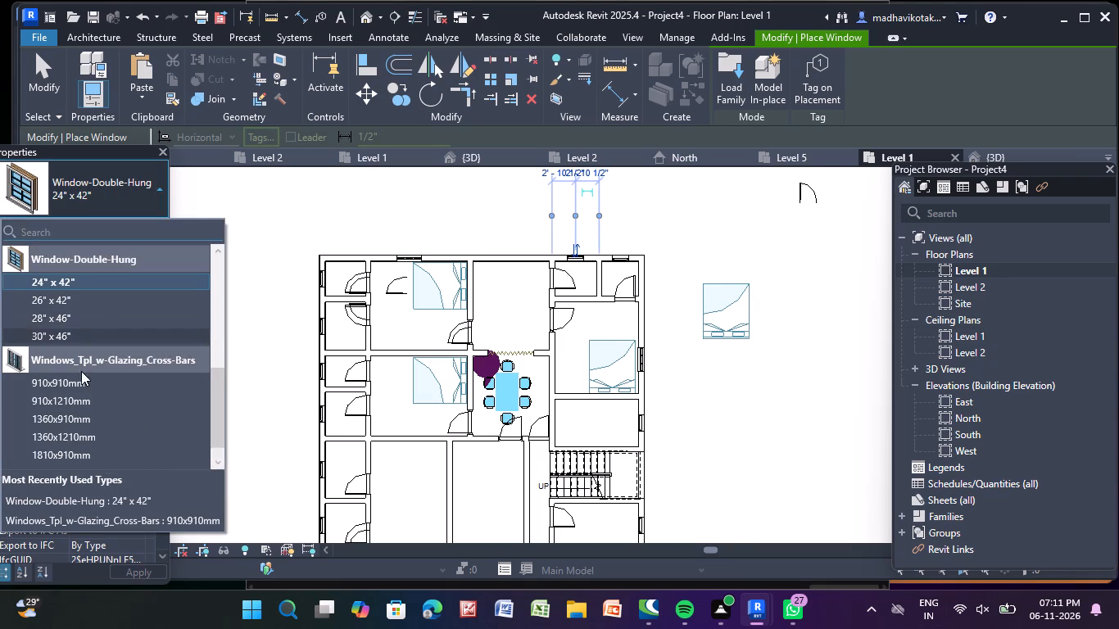
left_click(79, 382)
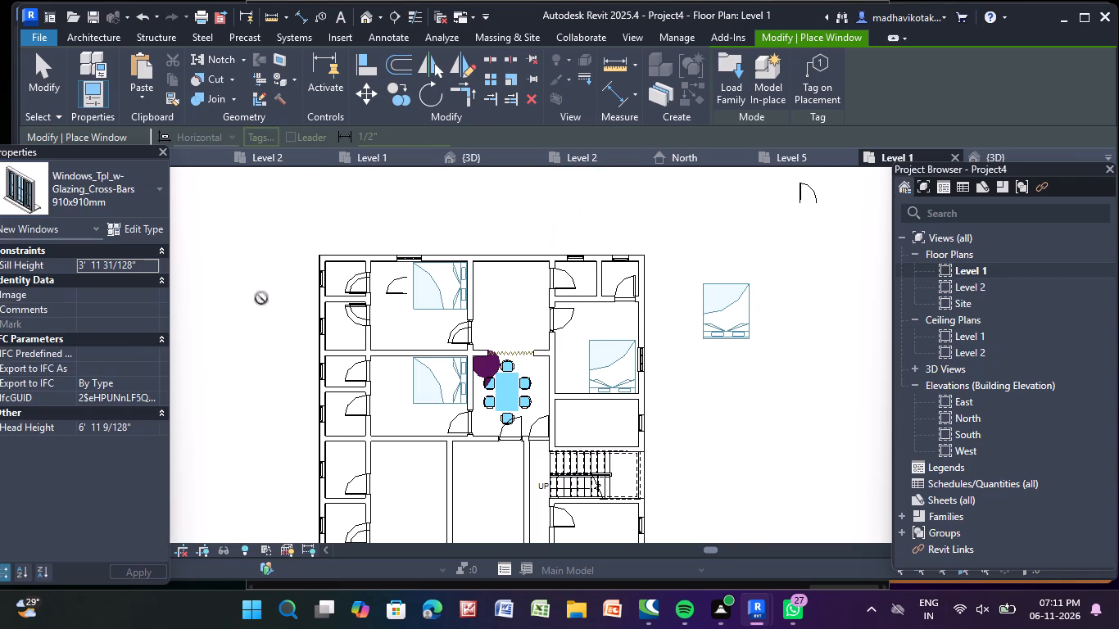
left_click(510, 262)
middle_click_drag(467, 446, 505, 87)
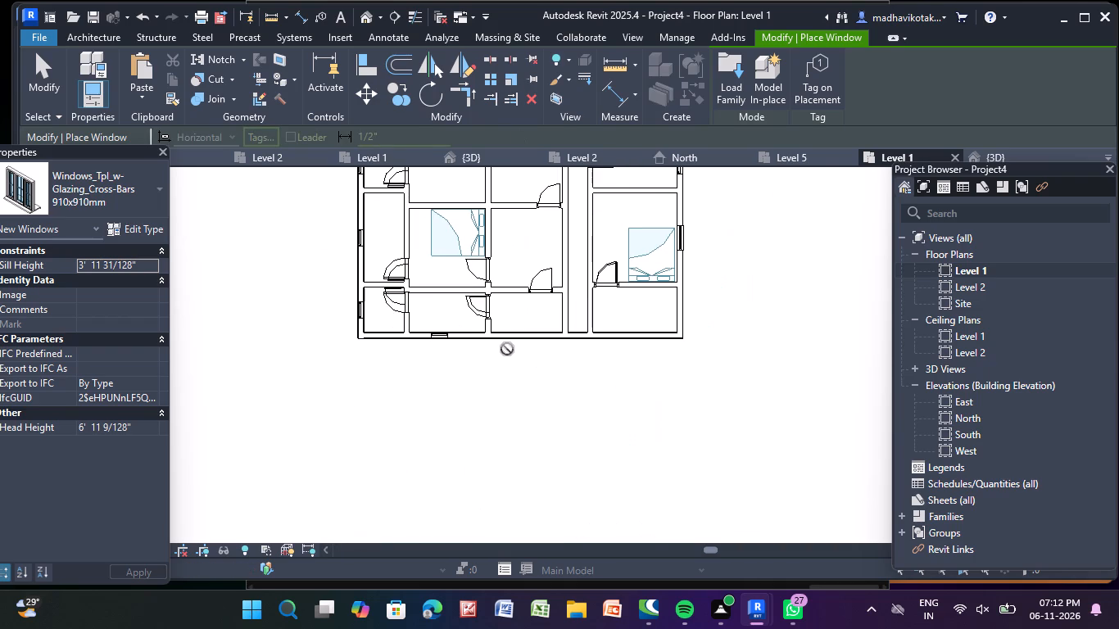
scroll(664, 345, "up", 2)
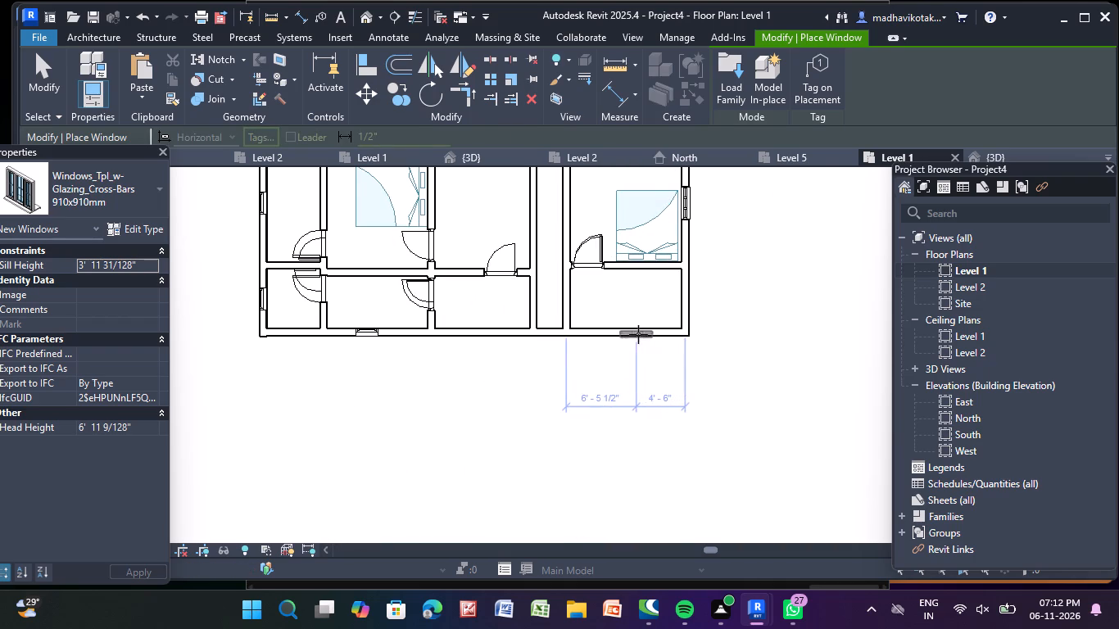
left_click(631, 333)
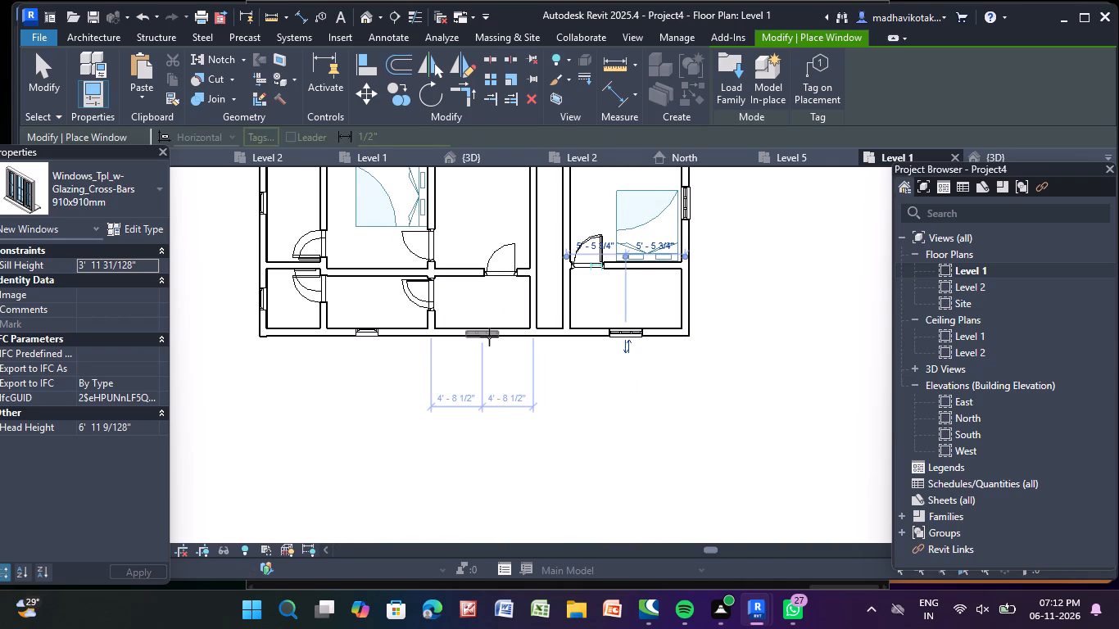
left_click(489, 337)
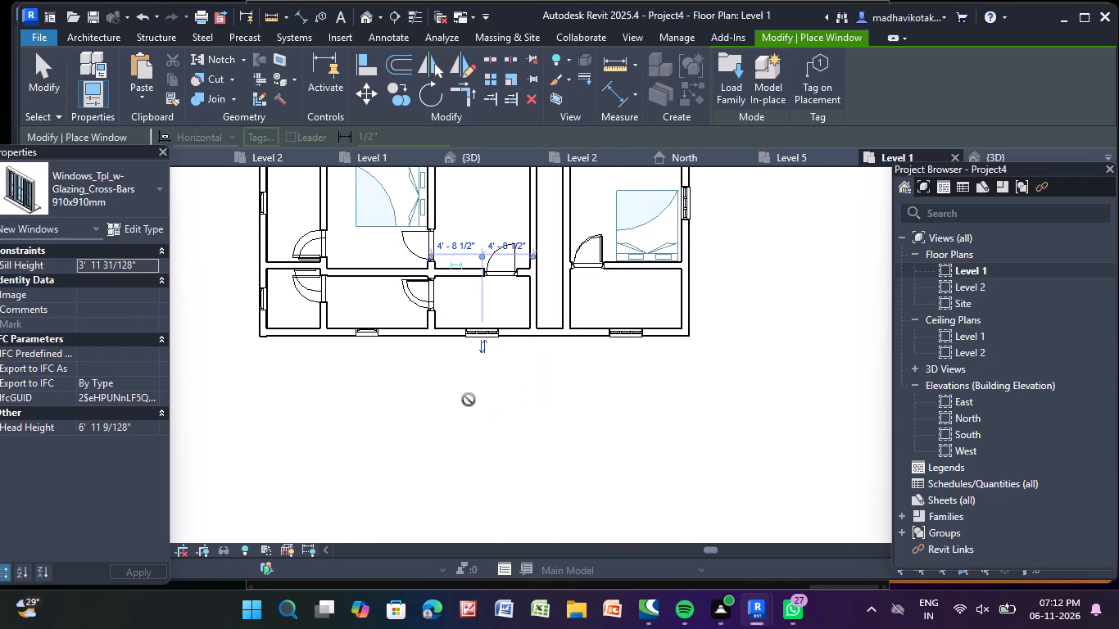
key("Escape")
key("Escape")
key("Escape")
key("Escape")
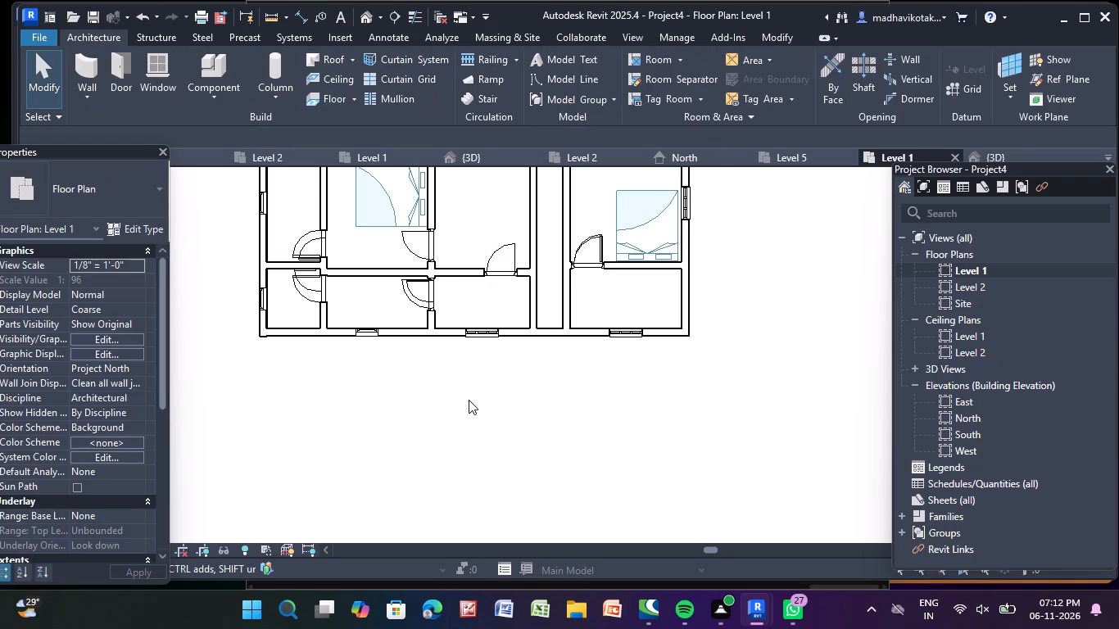
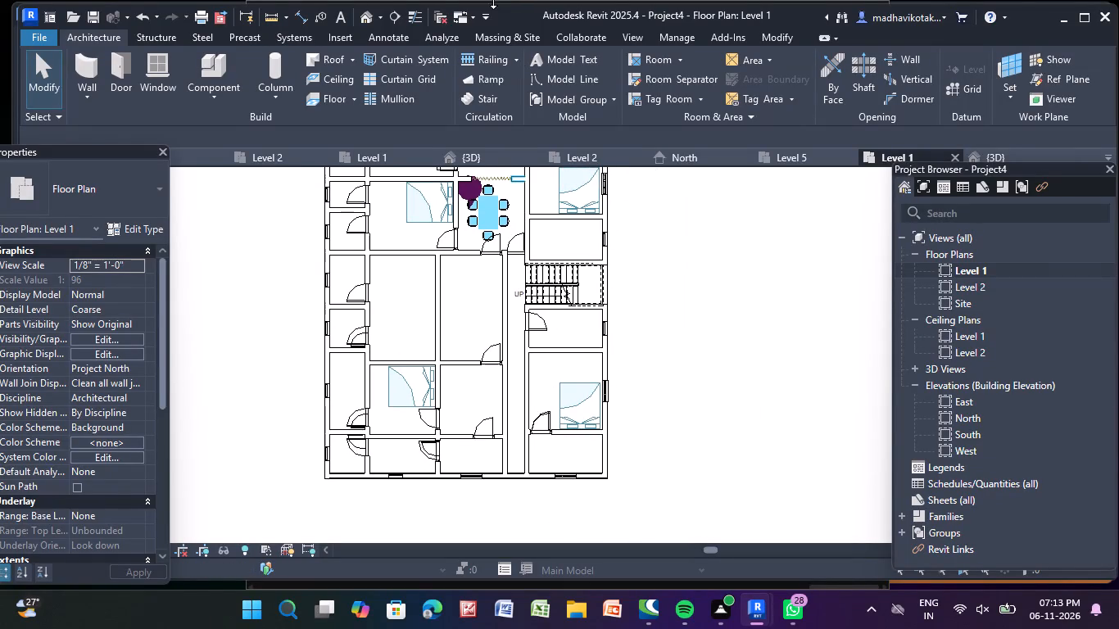
Open the 3D view and examine the windows in the south and east exterior walls from outside.
left_click(369, 18)
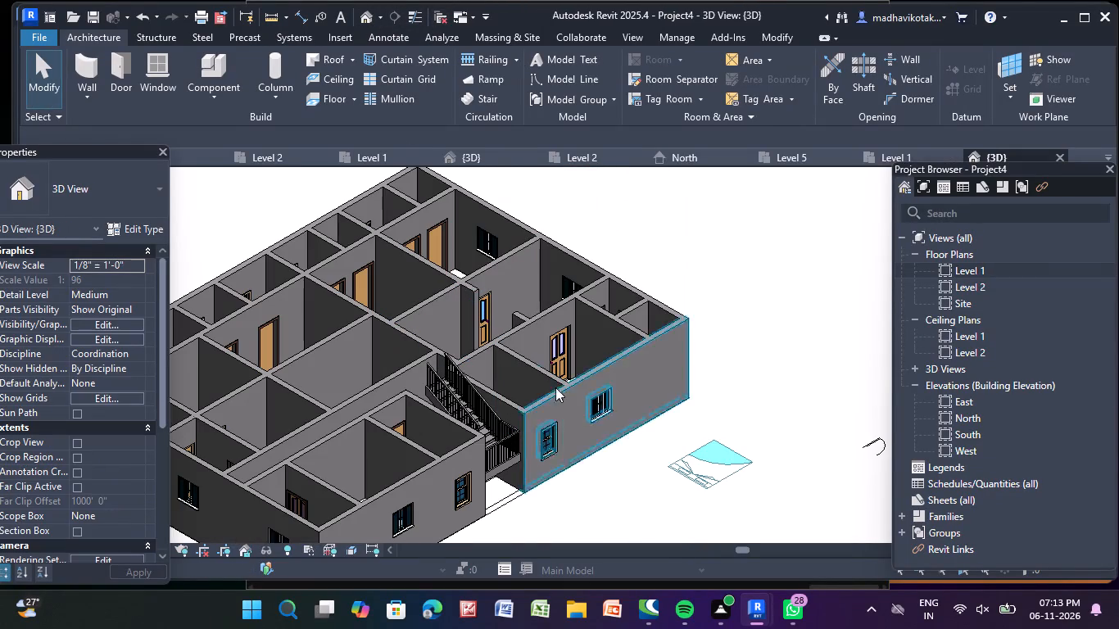
middle_click_drag(514, 505, 534, 484)
middle_click_drag(544, 473, 713, 324)
scroll(520, 423, "up", 3)
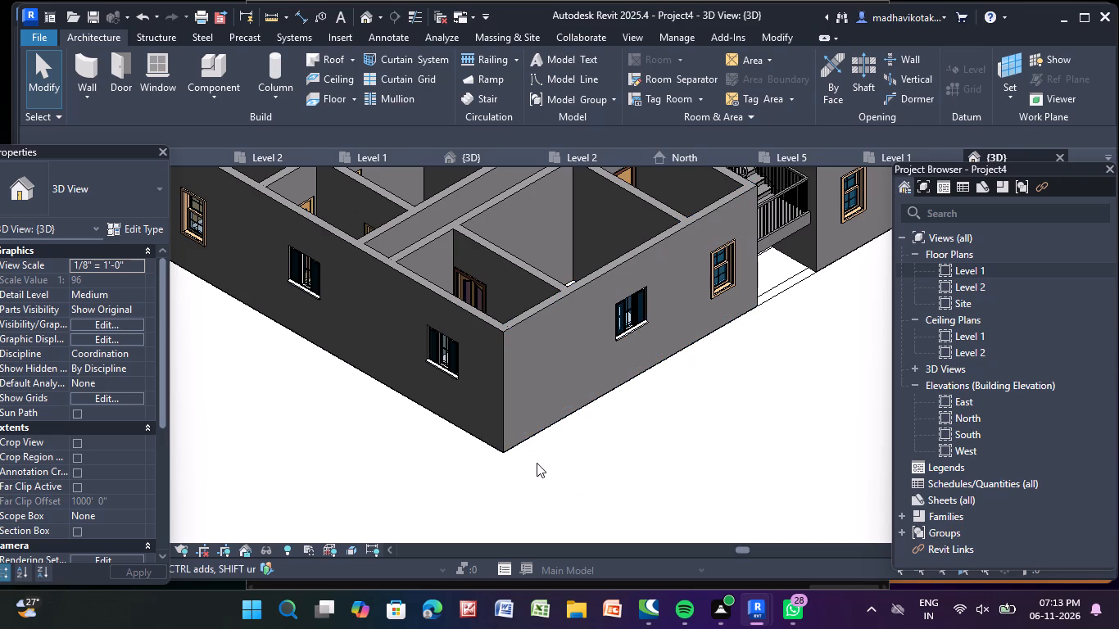
scroll(530, 455, "down", 4)
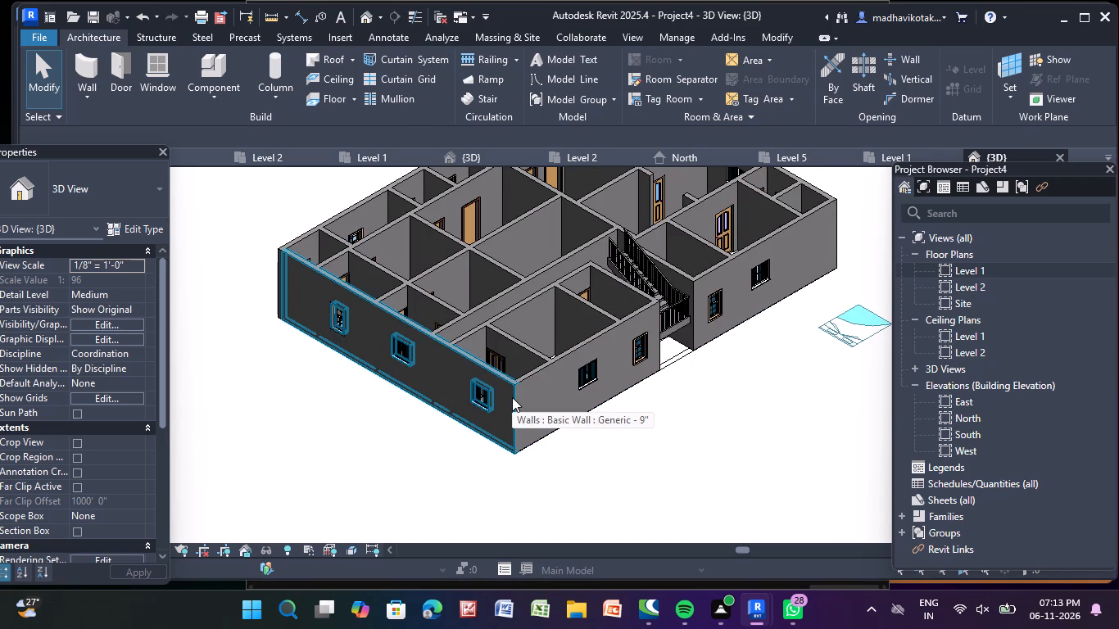
middle_click_drag(512, 397, 364, 351, "shift")
middle_click_drag(514, 339, 546, 336, "shift")
middle_click_drag(546, 336, 576, 202, "shift")
middle_click_drag(533, 477, 517, 480)
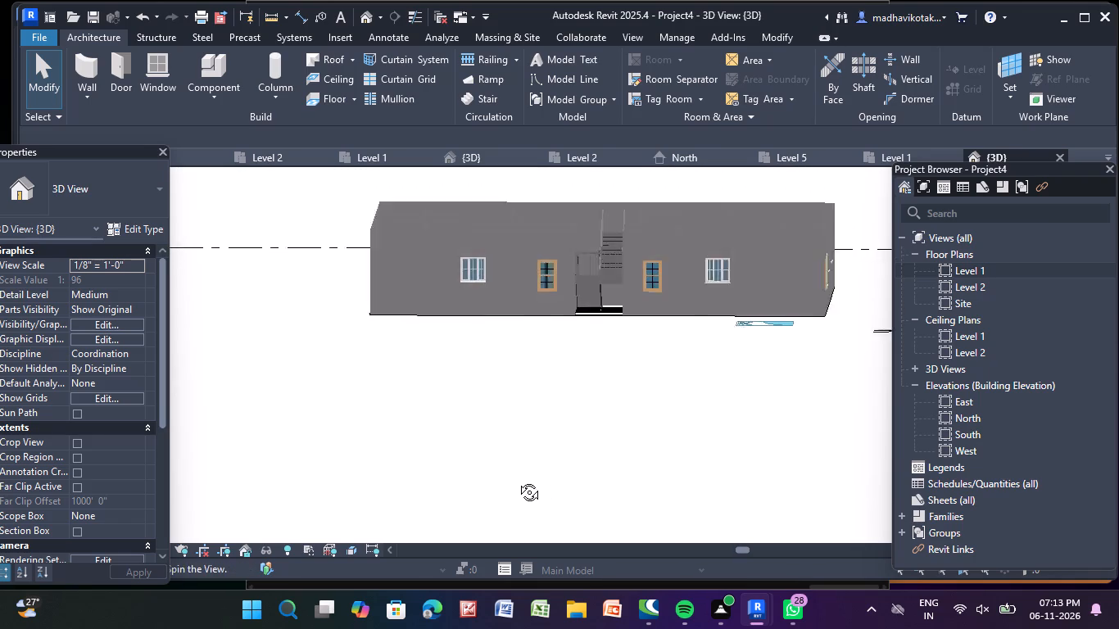
middle_click_drag(517, 480, 510, 483)
middle_click(510, 483, "shift")
middle_click_drag(496, 420, 510, 522)
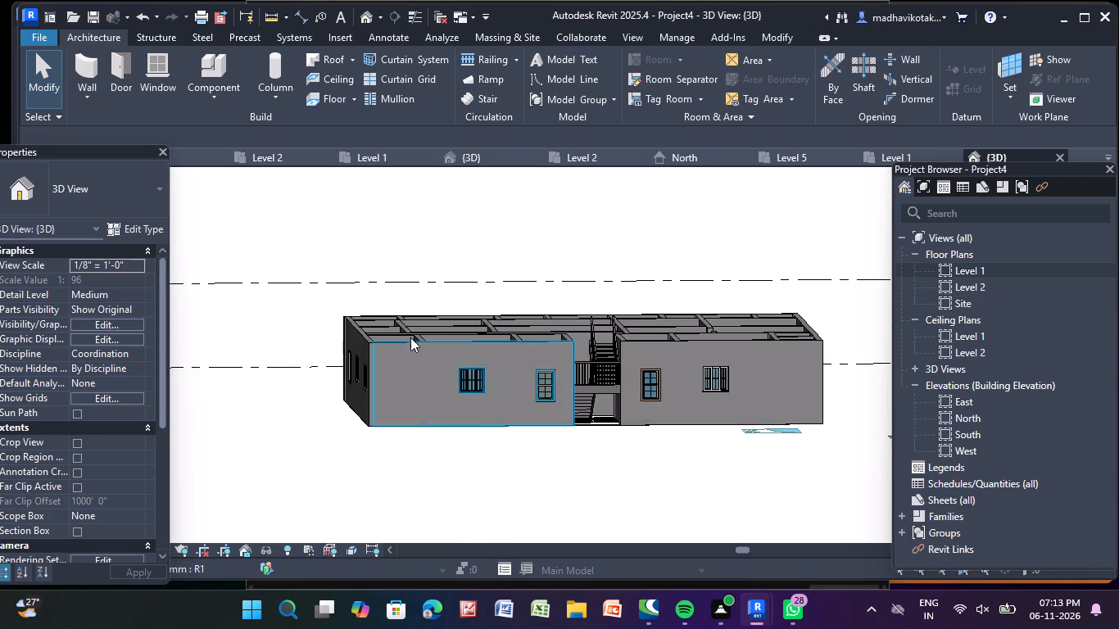
scroll(421, 336, "up", 4)
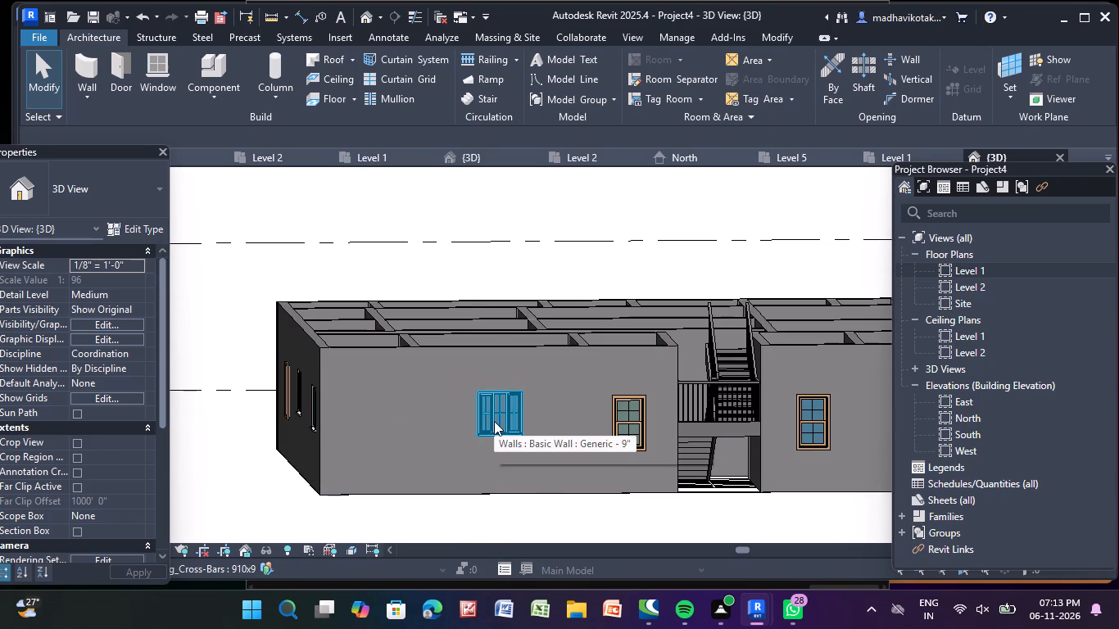
Set the sill height of the 910x910mm cross-bar window in the east wall, south of the stair, to 3' 0".
left_click(494, 421)
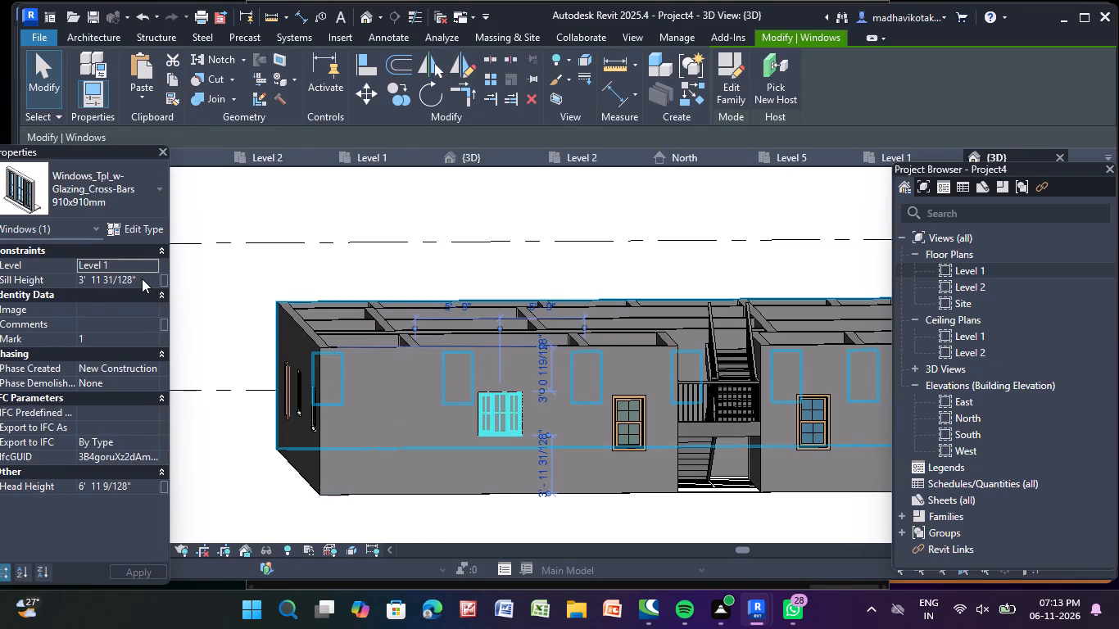
left_click(142, 278)
key("BackSpace")
key("BackSpace")
key("BackSpace")
key("BackSpace")
key("BackSpace")
key("BackSpace")
key("BackSpace")
key("BackSpace")
key("BackSpace")
key("BackSpace")
key("BackSpace")
key("BackSpace")
key("BackSpace")
key("BackSpace")
key("BackSpace")
key("BackSpace")
key("BackSpace")
key("BackSpace")
key("BackSpace")
key("BackSpace")
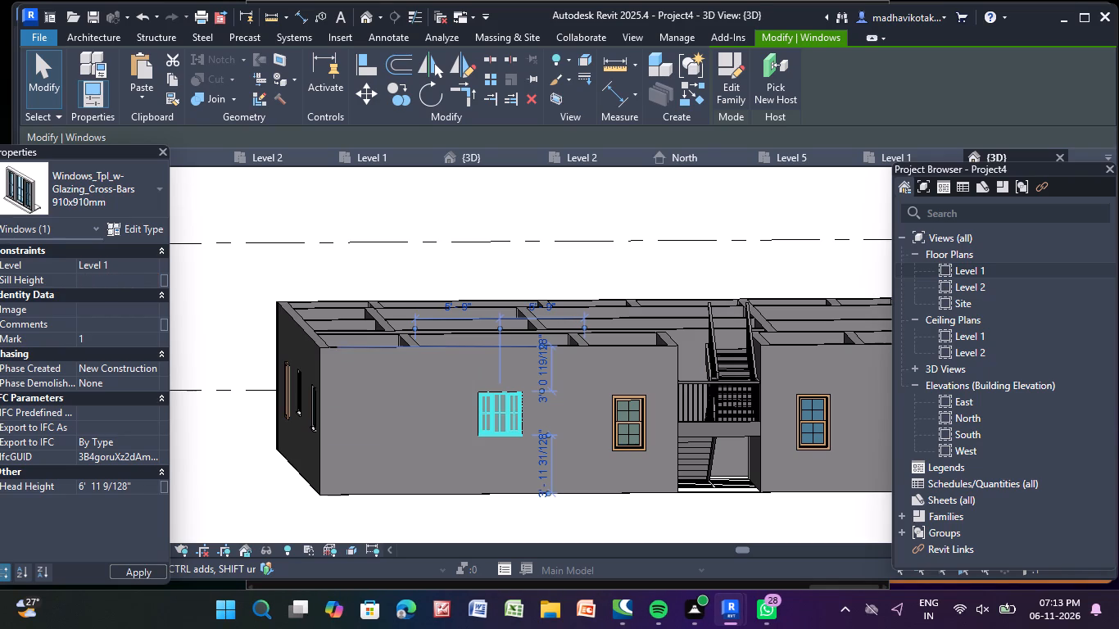
type("3'")
key("Return")
left_click(286, 228)
Set the sill height of the 910x910mm cross-bar window in the east wall, north of the stair, to 3' 0".
scroll(375, 278, "down", 1)
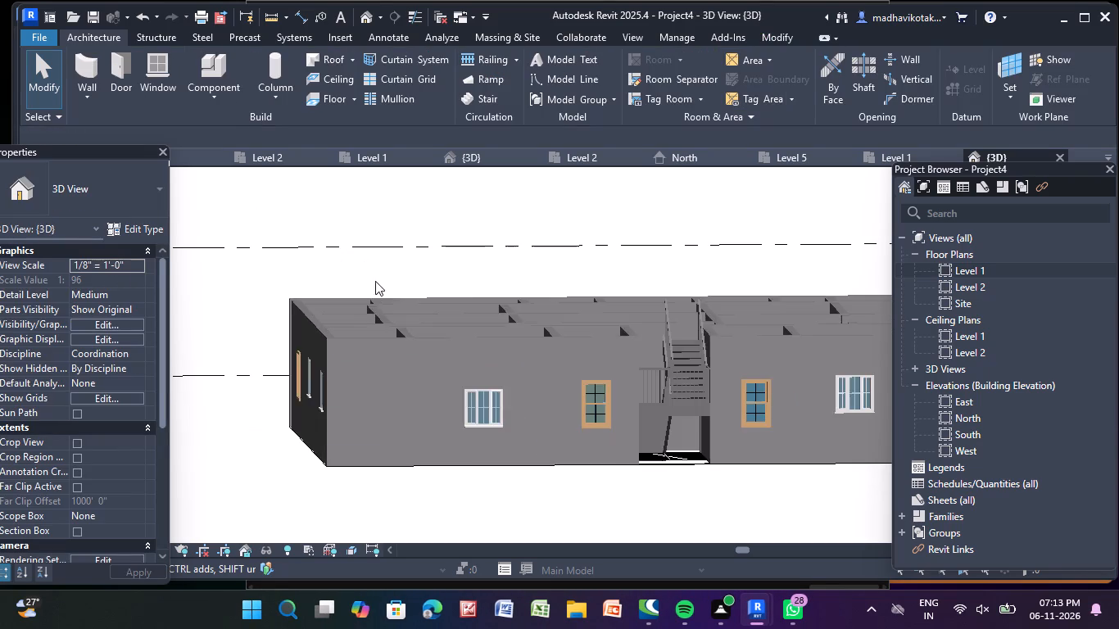
middle_click_drag(394, 389, 0, 369)
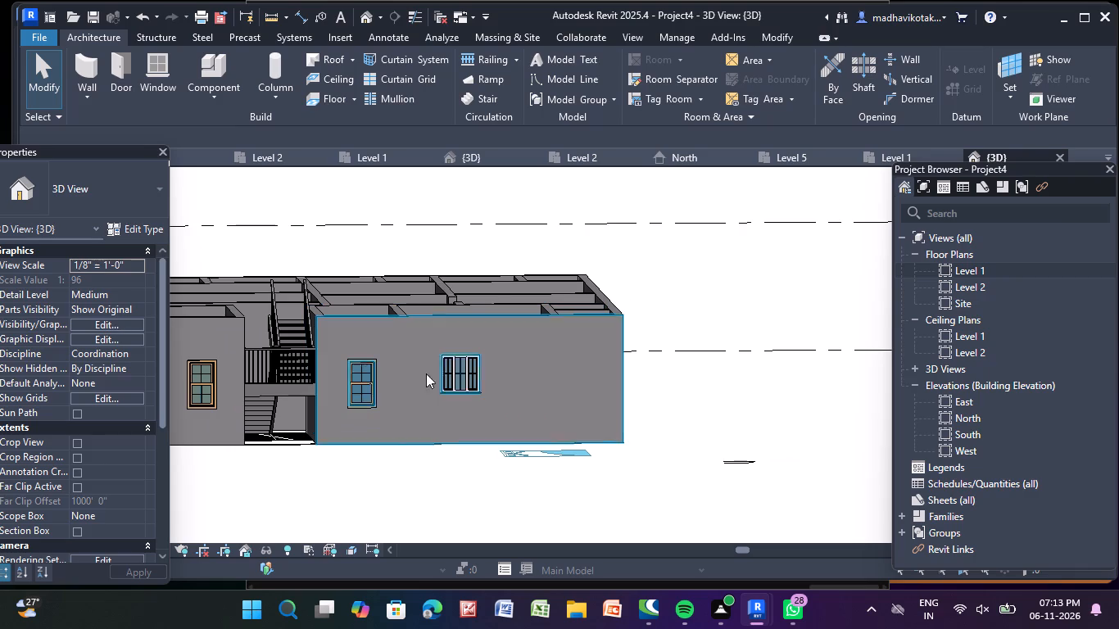
left_click(446, 364)
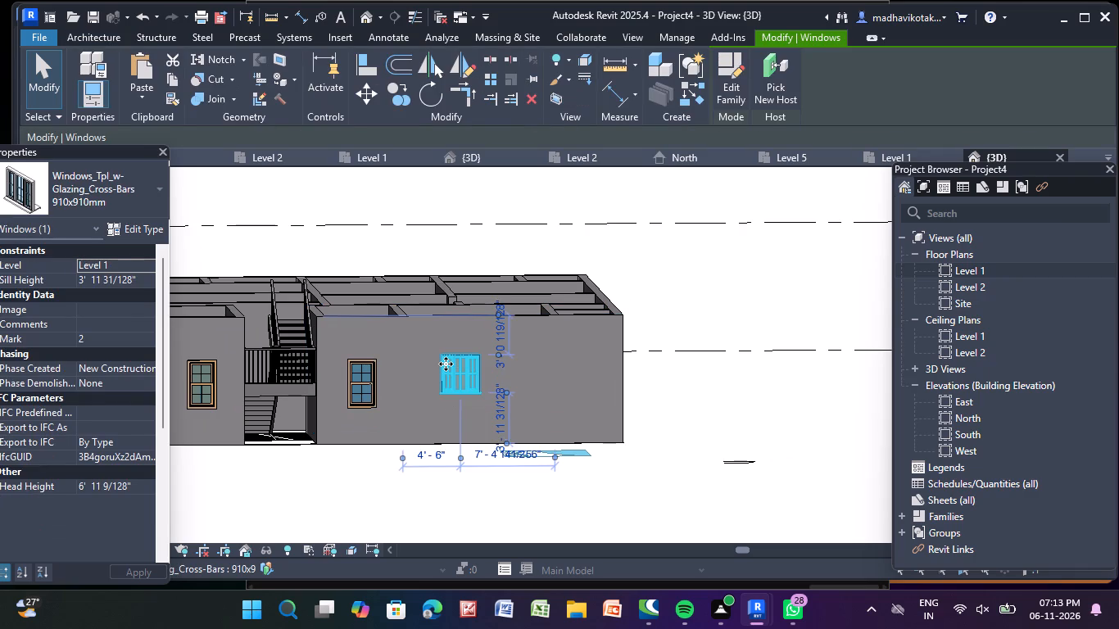
middle_click_drag(446, 364, 563, 352)
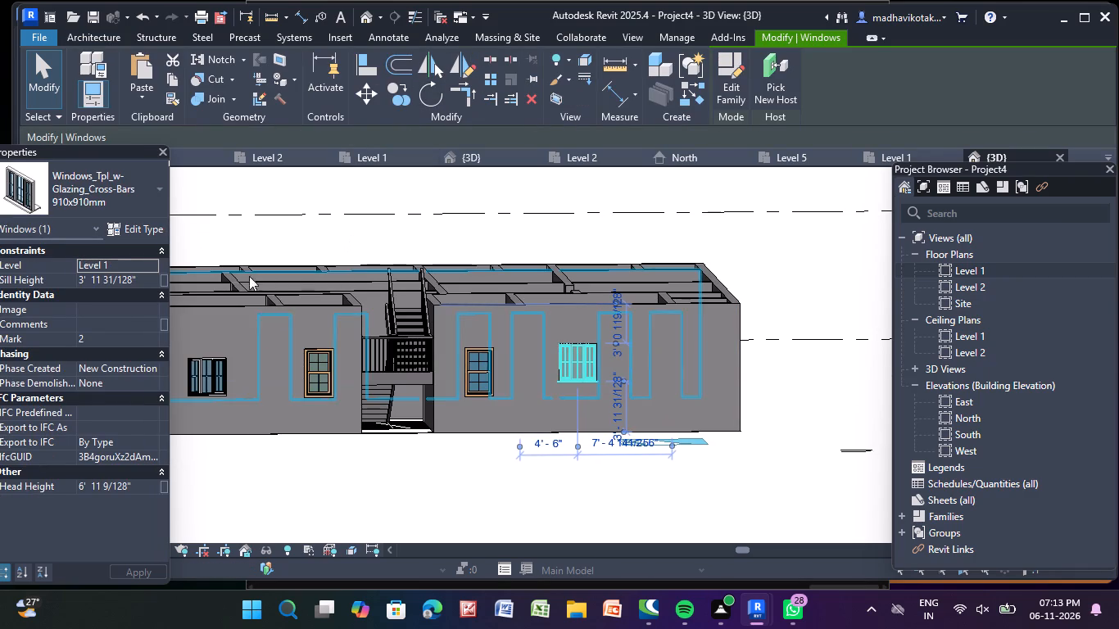
left_click(143, 279)
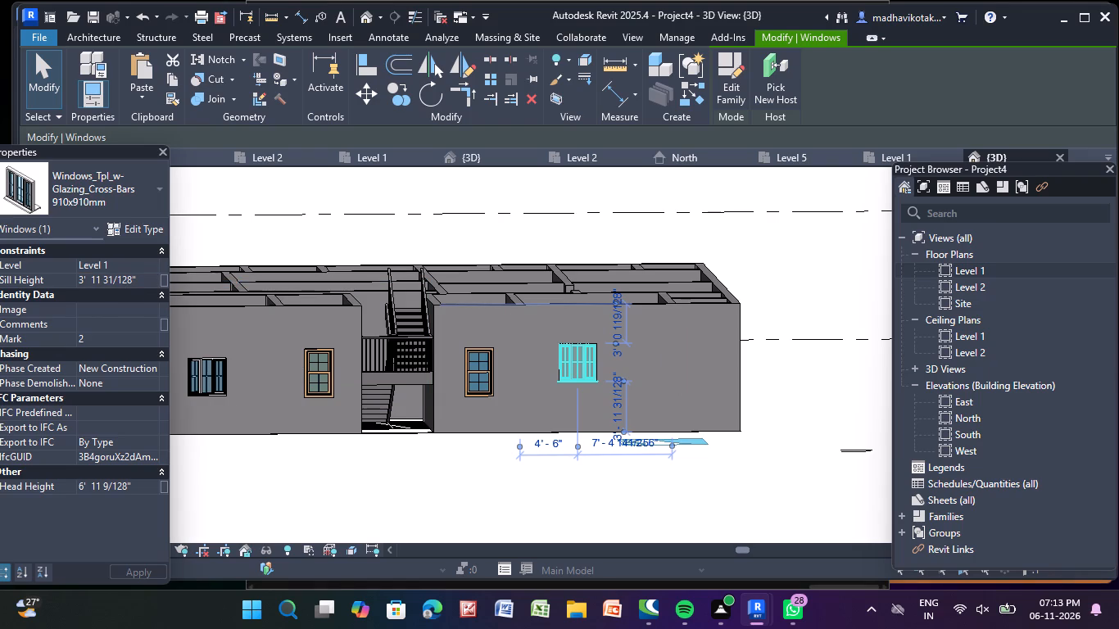
key("BackSpace")
key("BackSpace")
key("BackSpace")
key("BackSpace")
key("BackSpace")
key("BackSpace")
key("BackSpace")
key("BackSpace")
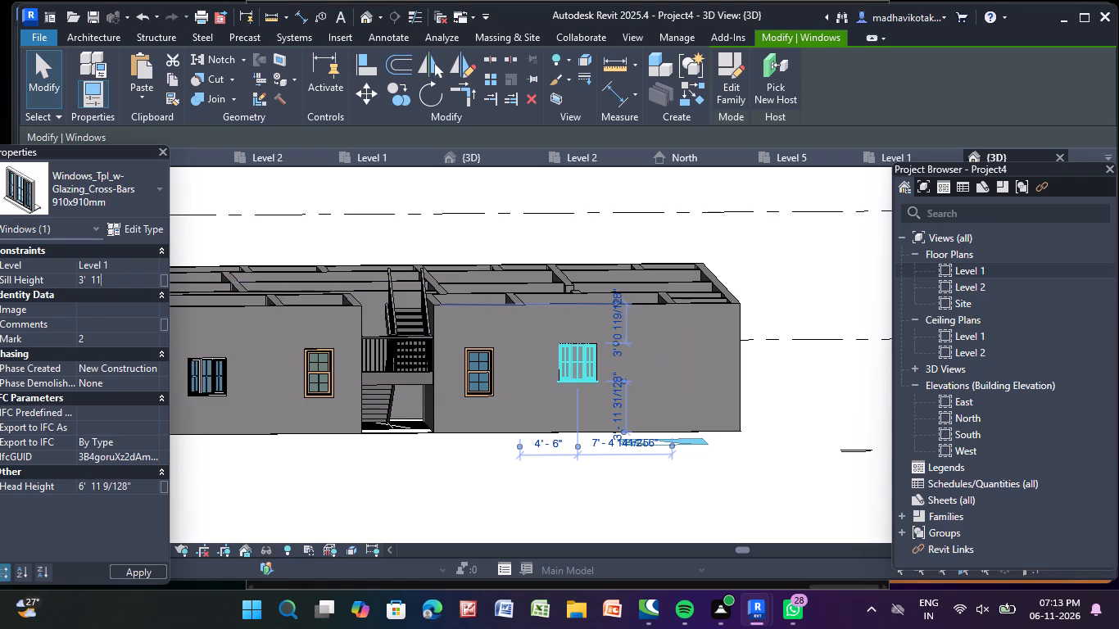
key("BackSpace")
key("BackSpace")
key("Return")
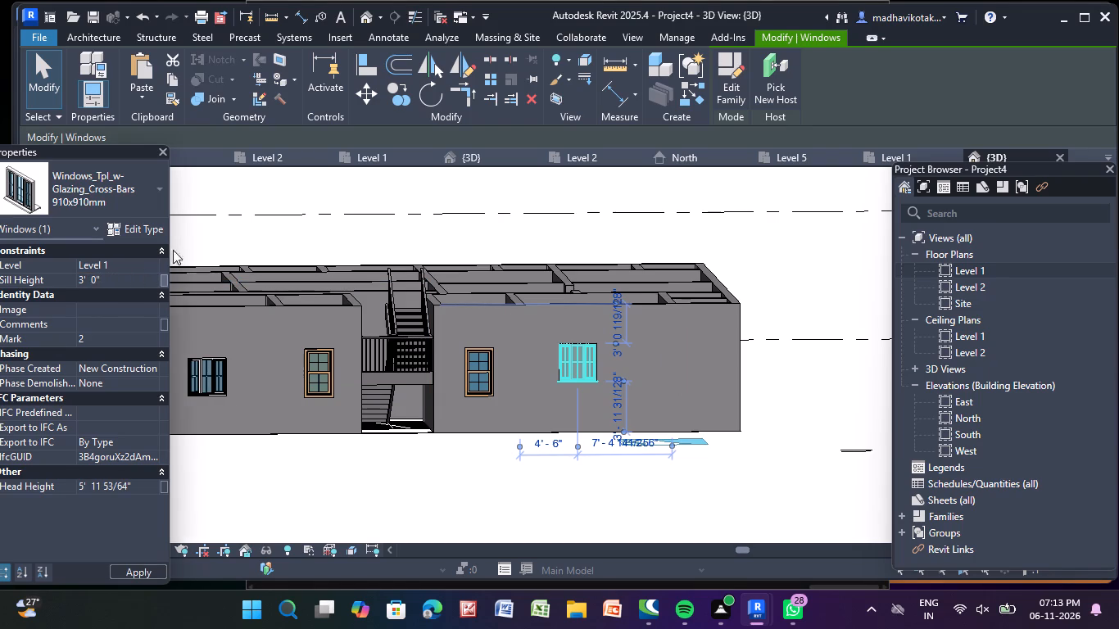
left_click(804, 286)
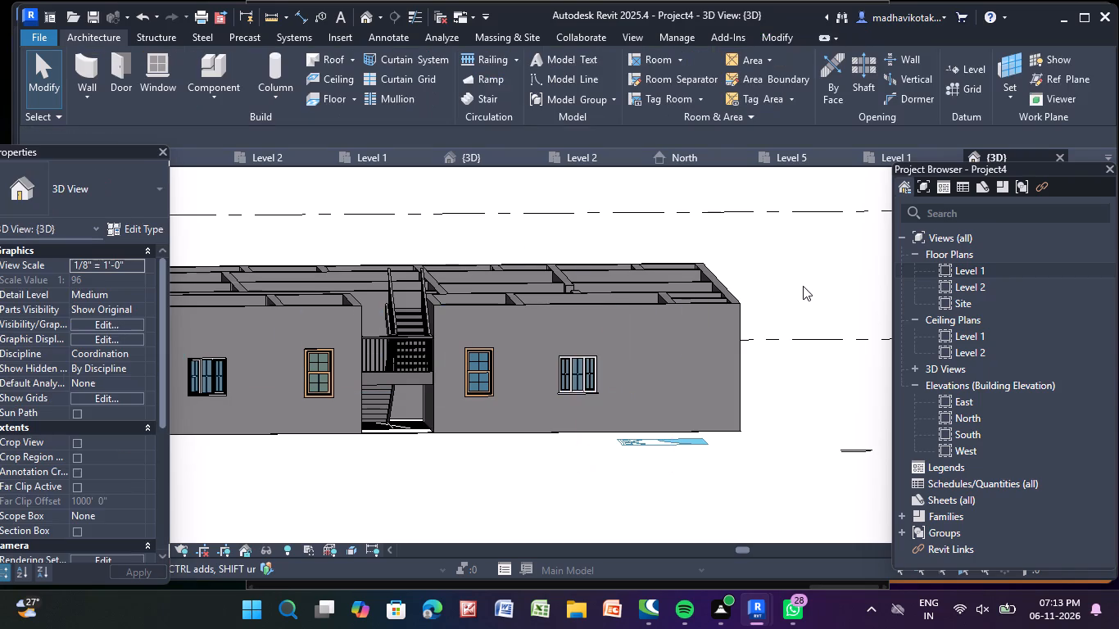
Examine the heights of the windows along the north exterior wall in the 3D view.
scroll(731, 329, "down", 2)
middle_click_drag(652, 527, 512, 586, "shift")
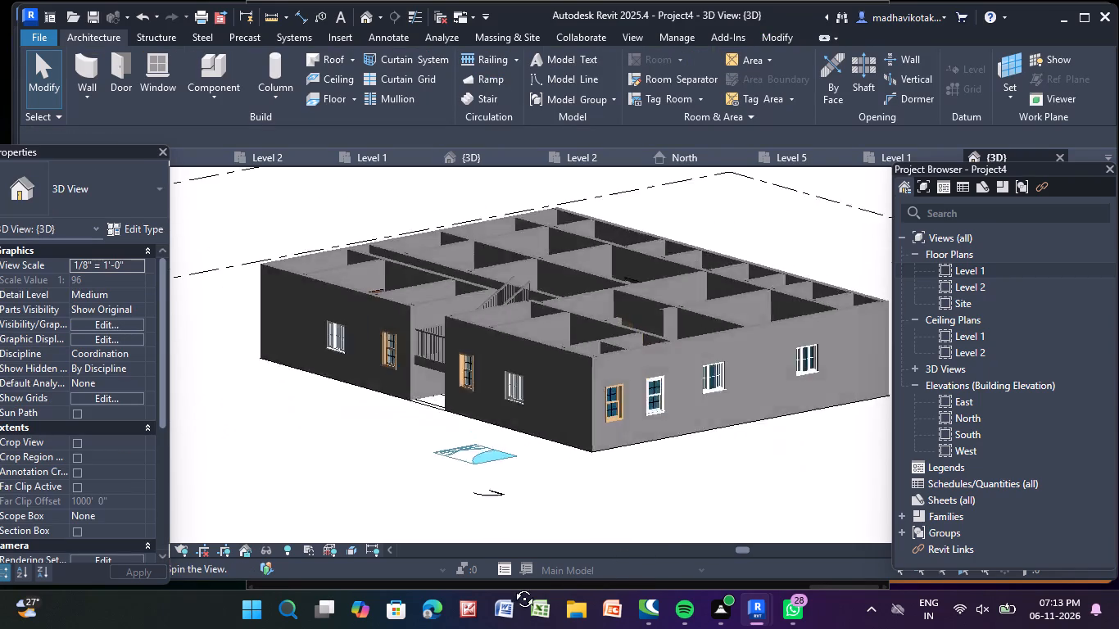
middle_click_drag(512, 586, 474, 590, "shift")
middle_click_drag(480, 572, 433, 415, "shift")
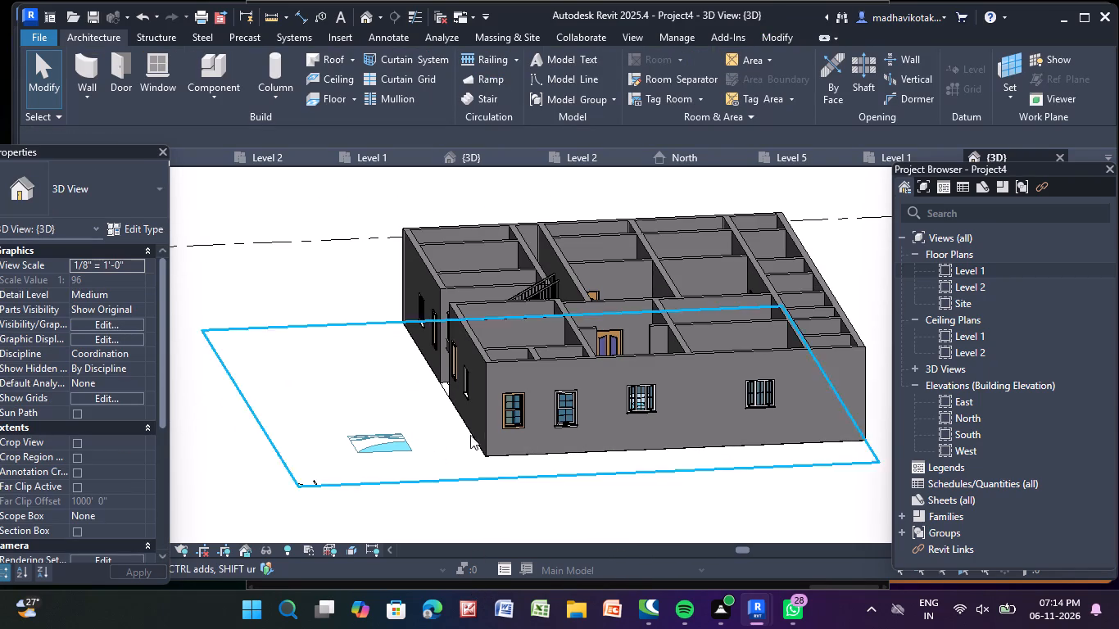
scroll(508, 463, "down", 2)
middle_click_drag(500, 450, 476, 367, "shift")
scroll(532, 382, "up", 8)
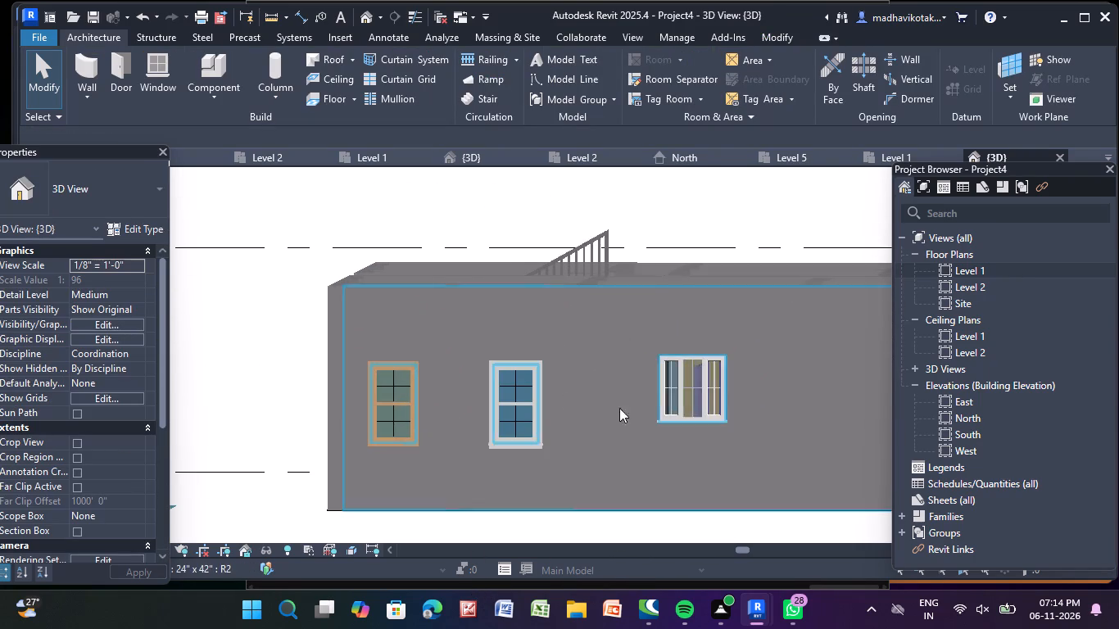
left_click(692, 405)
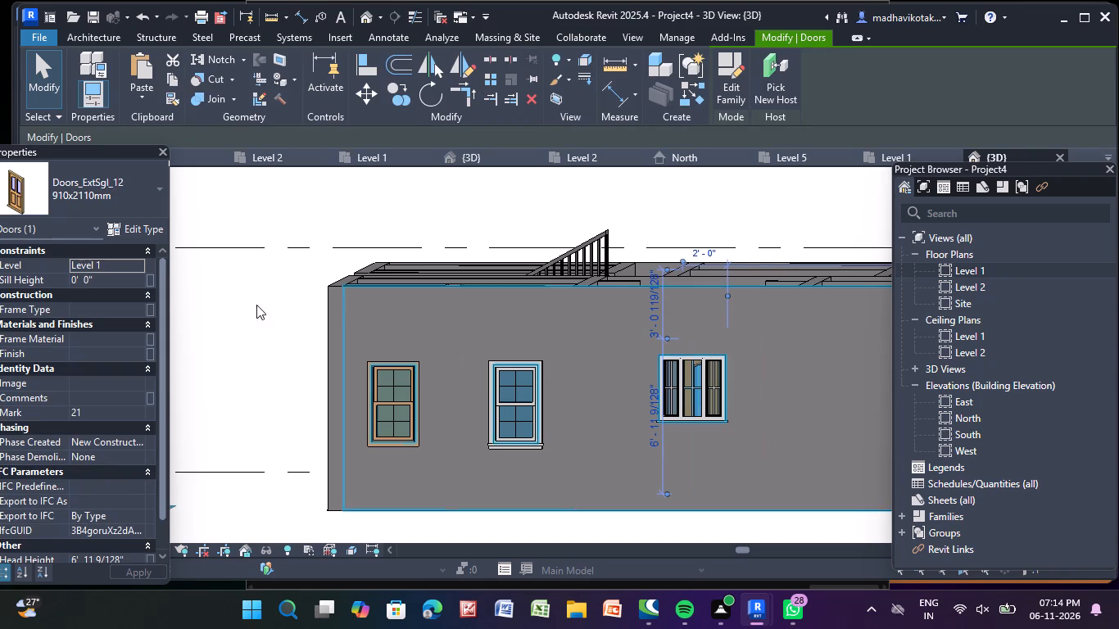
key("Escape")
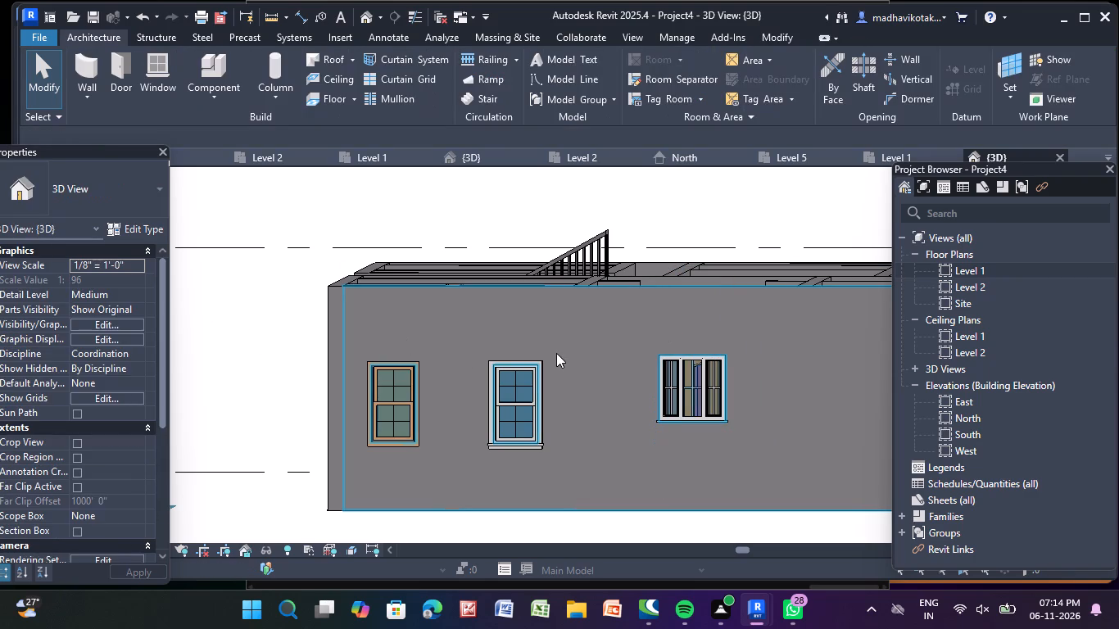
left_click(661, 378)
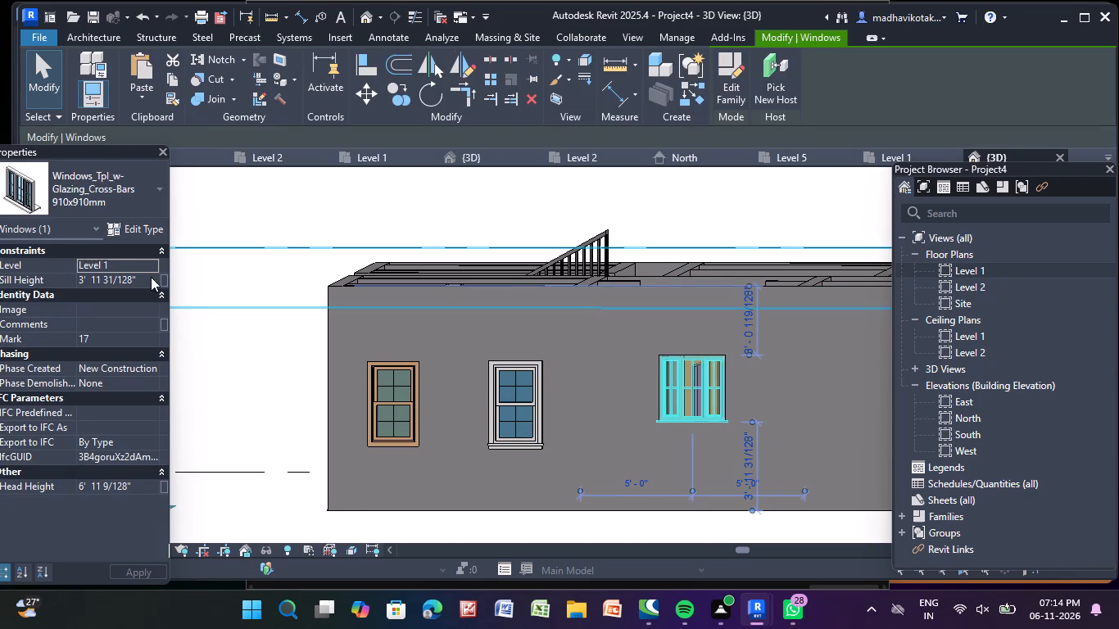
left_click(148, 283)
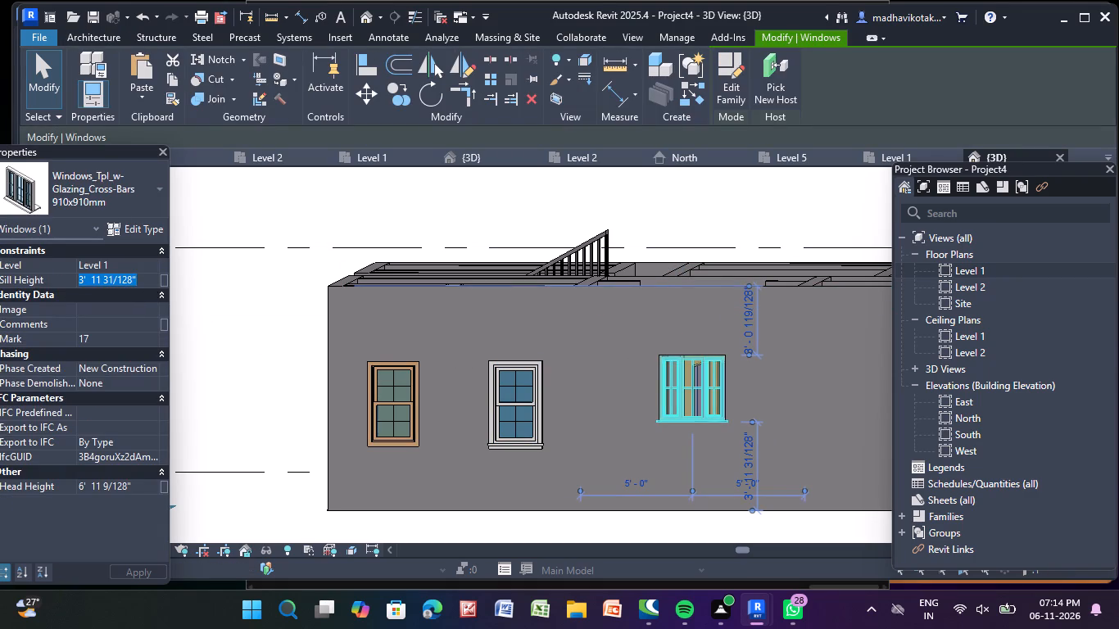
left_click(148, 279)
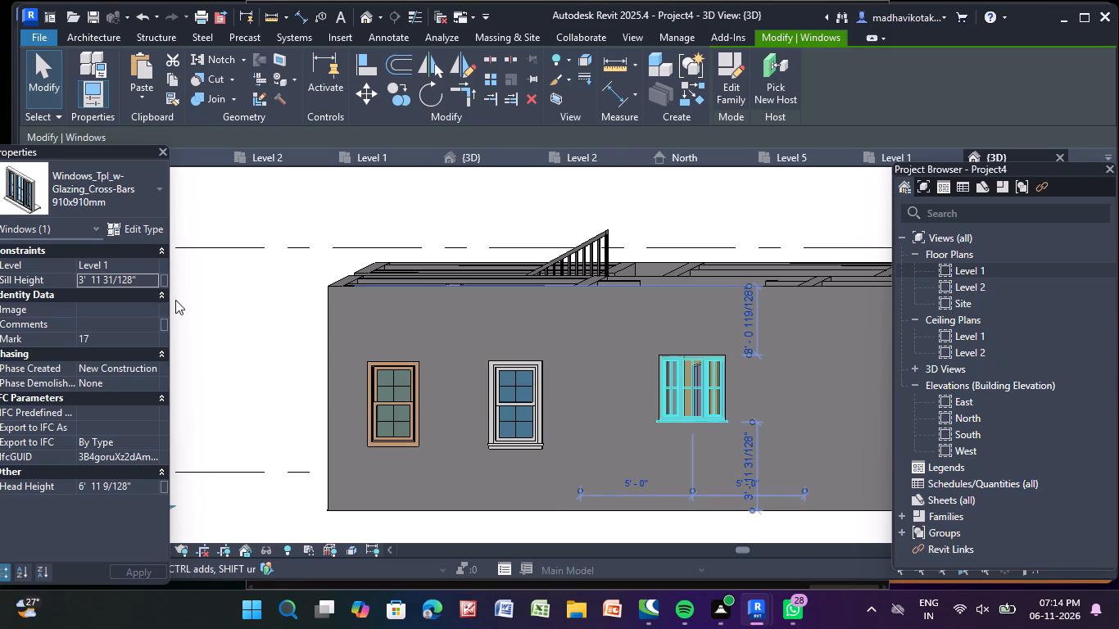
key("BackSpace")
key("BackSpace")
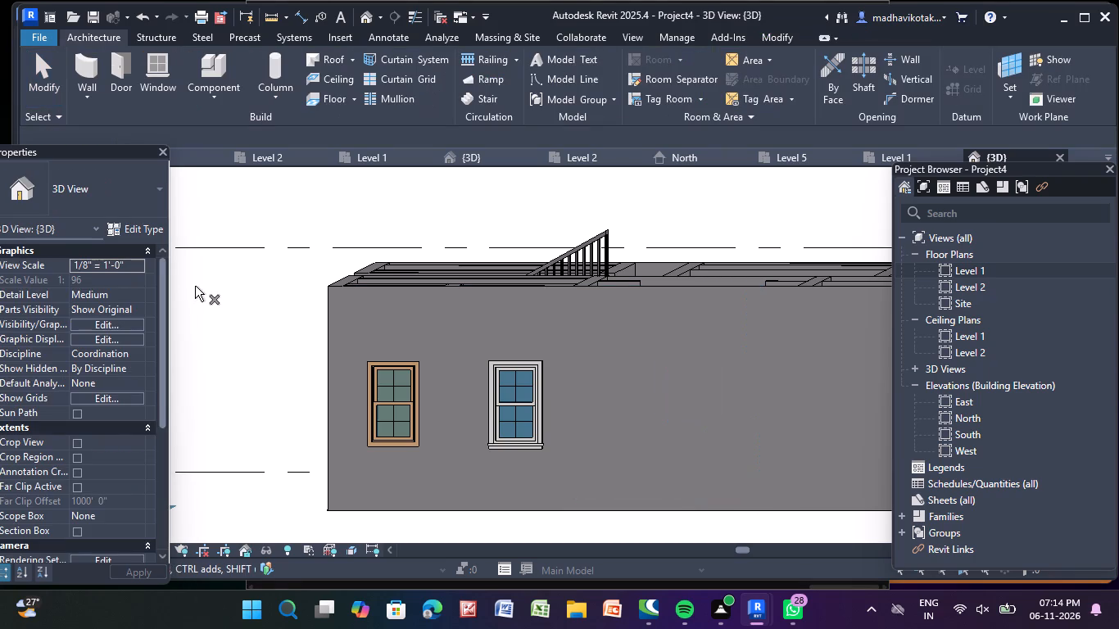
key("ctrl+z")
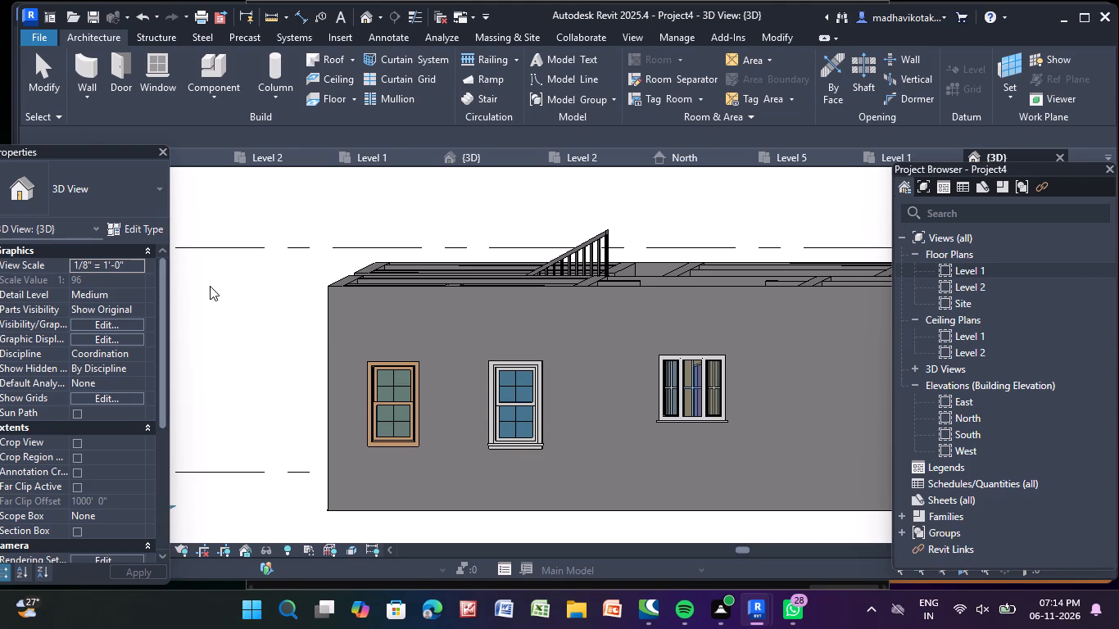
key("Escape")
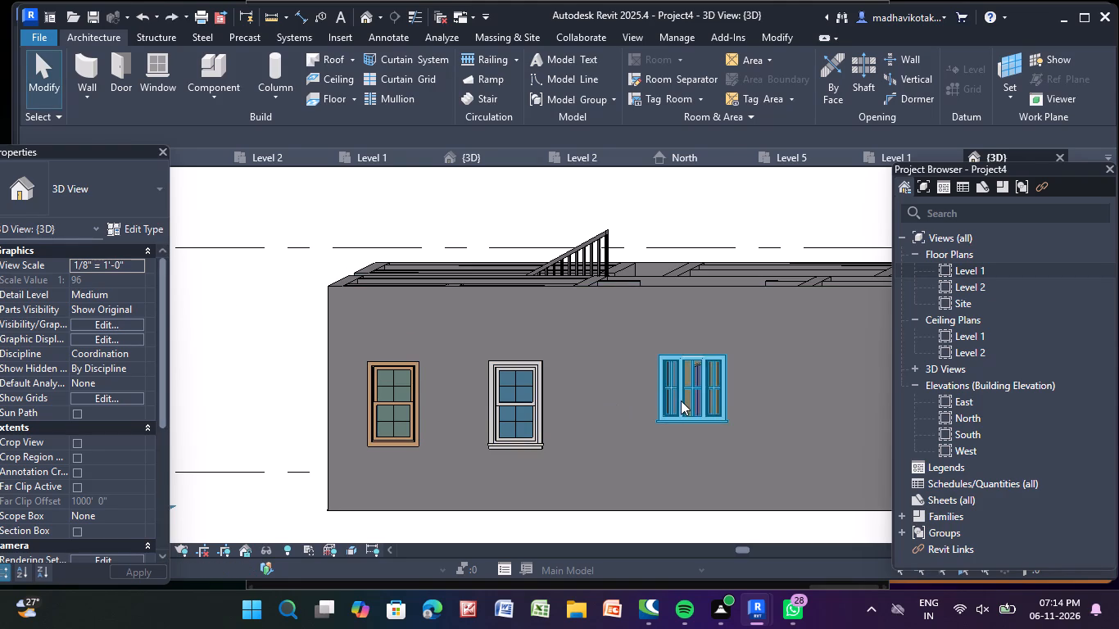
Set the sill height of the cross-bar window beside the double-hung pair in the north wall to 3' 0".
left_click(681, 400)
left_click(130, 278)
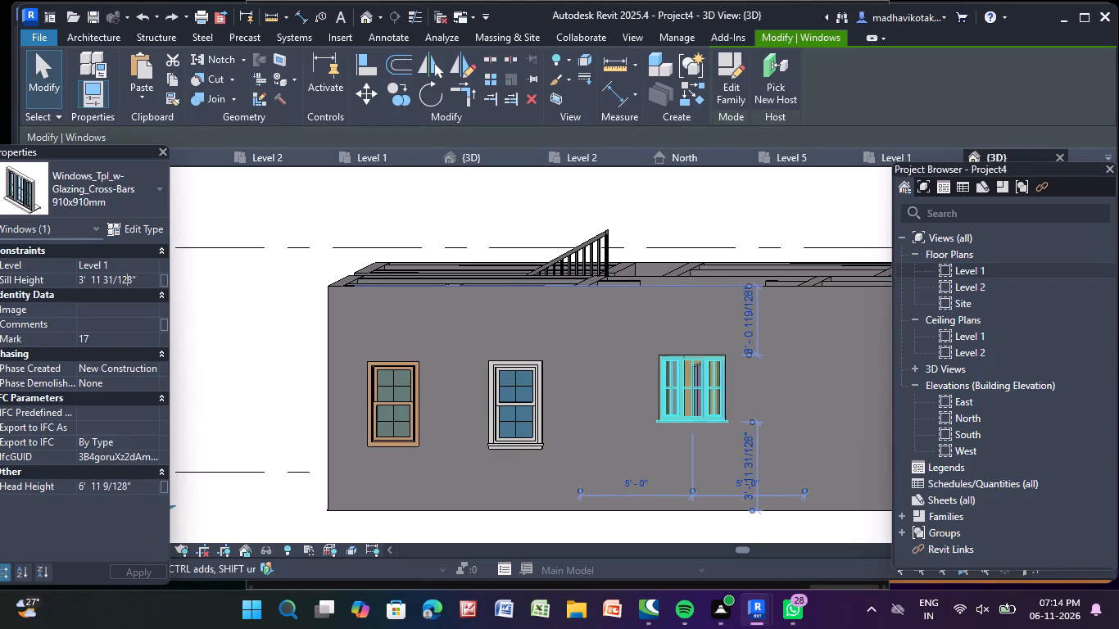
left_click(138, 279)
key("BackSpace")
key("BackSpace")
key("BackSpace")
key("BackSpace")
key("BackSpace")
key("BackSpace")
key("BackSpace")
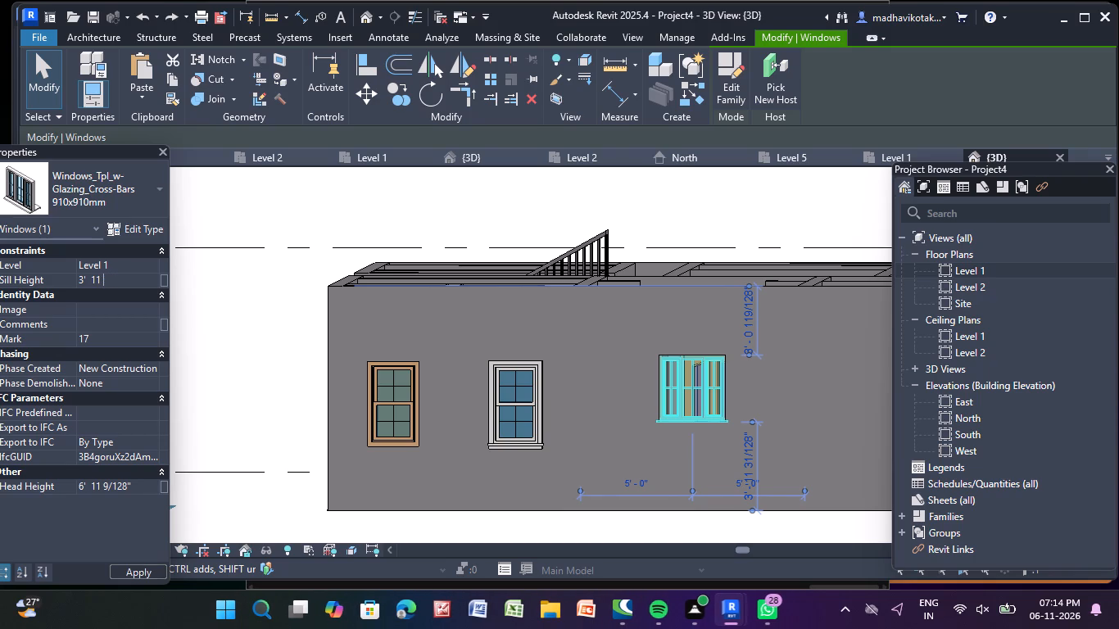
key("BackSpace")
key("BackSpace")
key("BackSpace")
key("Return")
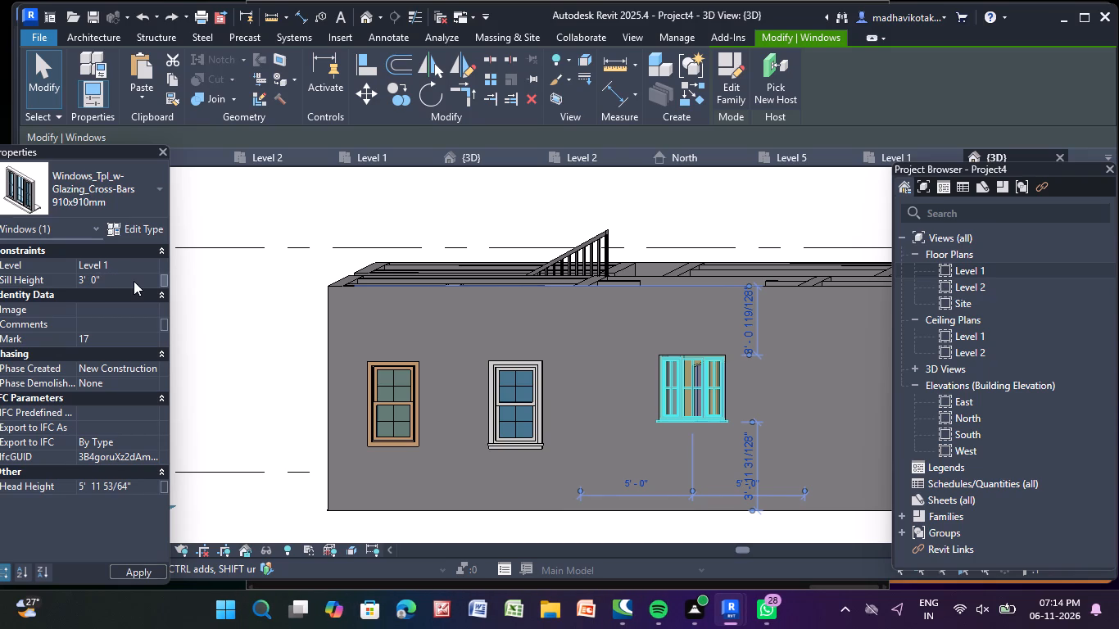
left_click(210, 311)
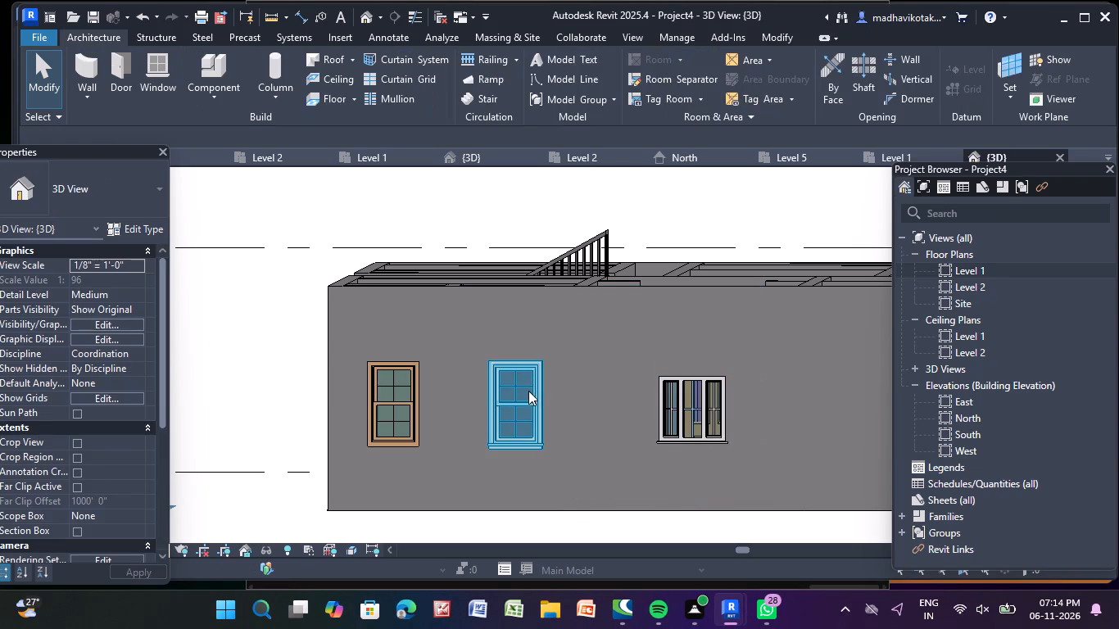
Set the sill height of the 910x910mm cross-bar window nearest the west end of the north wall to 3' 0".
scroll(528, 388, "down", 3)
middle_click_drag(525, 387, 48, 307)
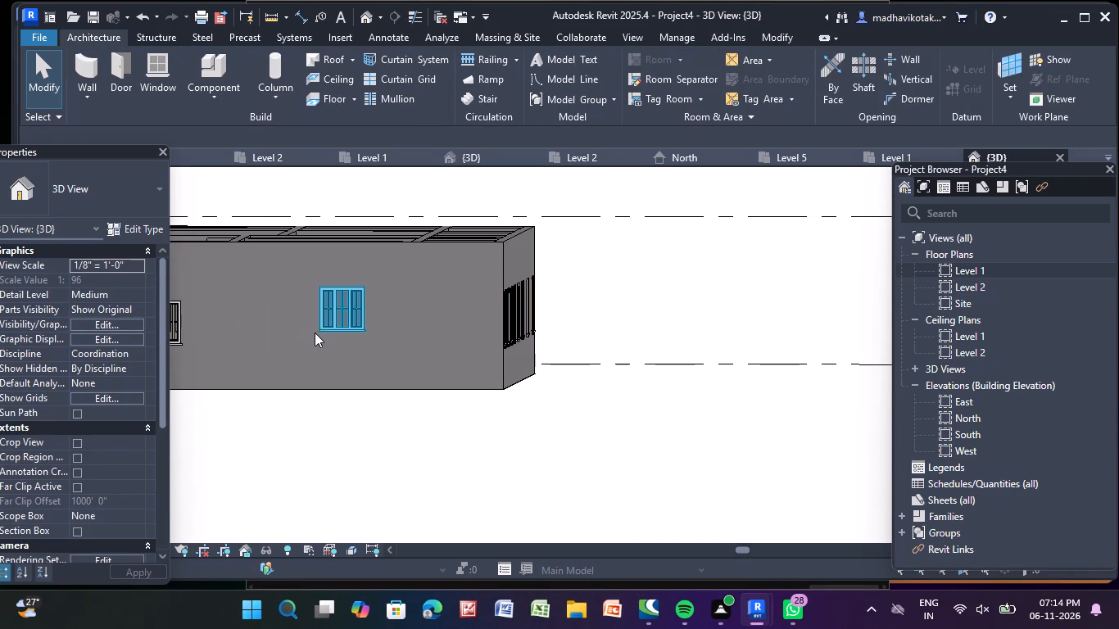
left_click(338, 318)
middle_click_drag(367, 325, 706, 336)
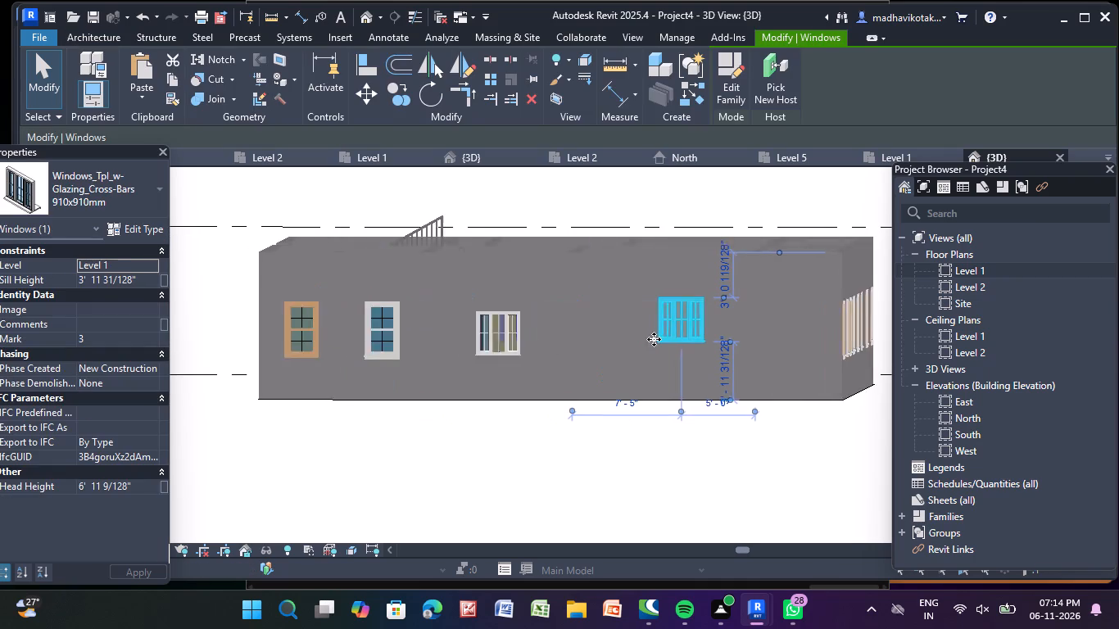
left_click(143, 277)
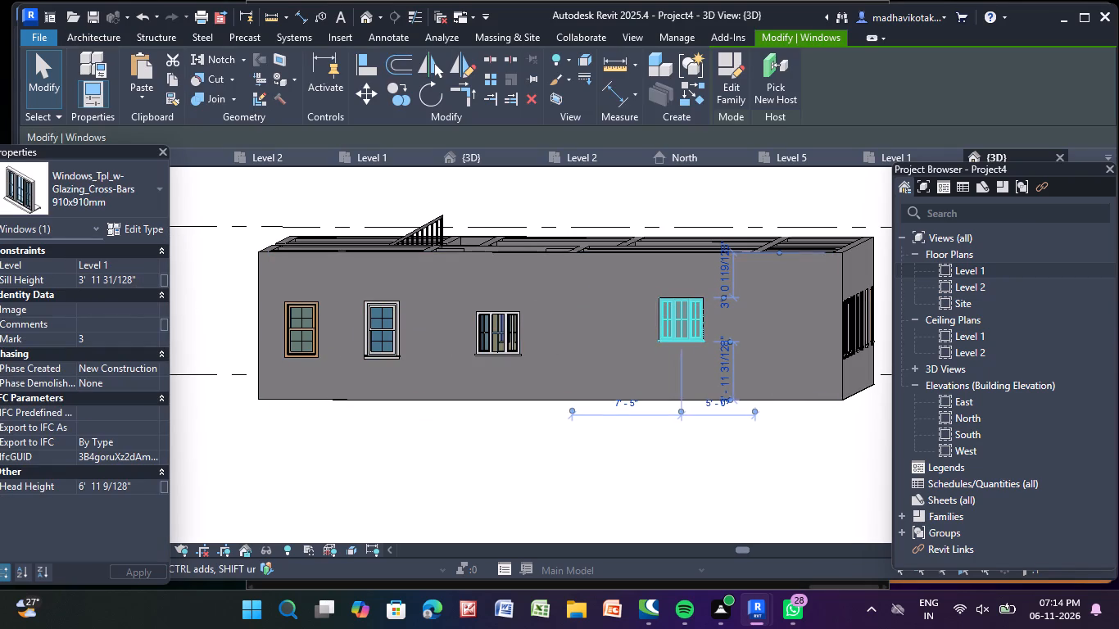
left_click(143, 277)
key("BackSpace")
key("BackSpace")
key("BackSpace")
key("BackSpace")
key("BackSpace")
key("BackSpace")
key("BackSpace")
key("BackSpace")
key("BackSpace")
key("BackSpace")
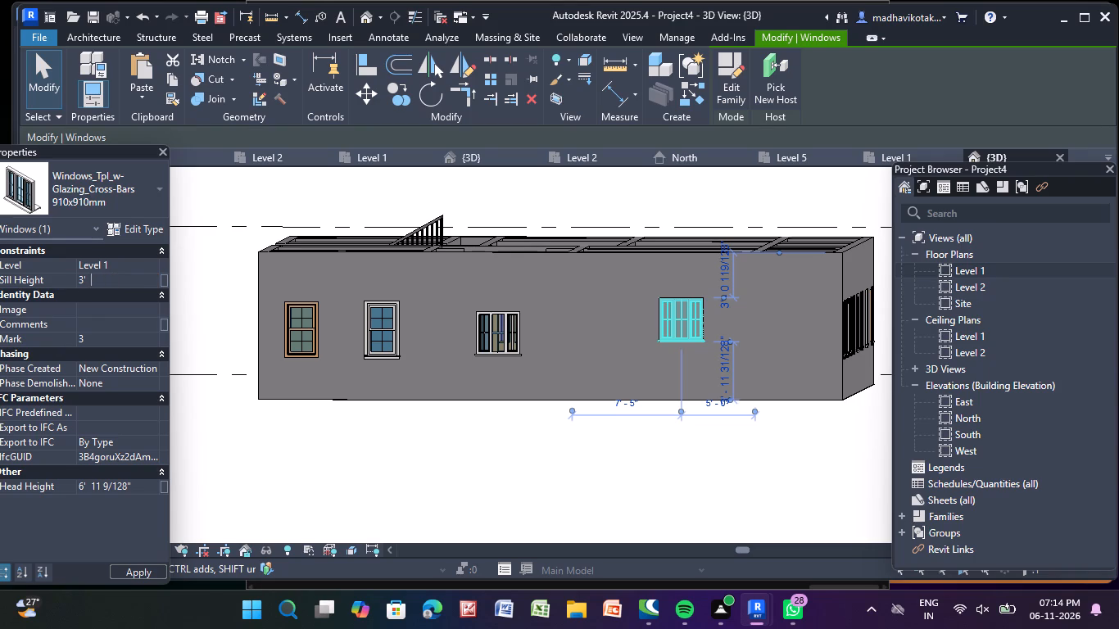
key("Return")
scroll(143, 276, "down", 5)
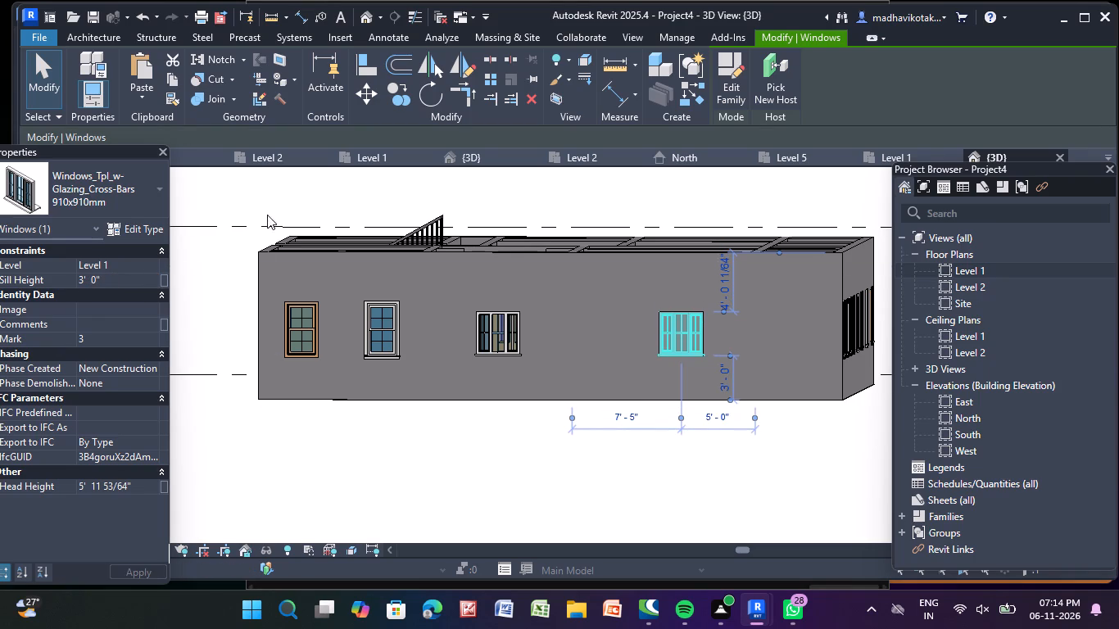
left_click(288, 201)
Set the sill height of the middle window in the south wall, a 910x910mm cross-bar type, to 3' 0".
middle_click_drag(616, 448, 548, 441)
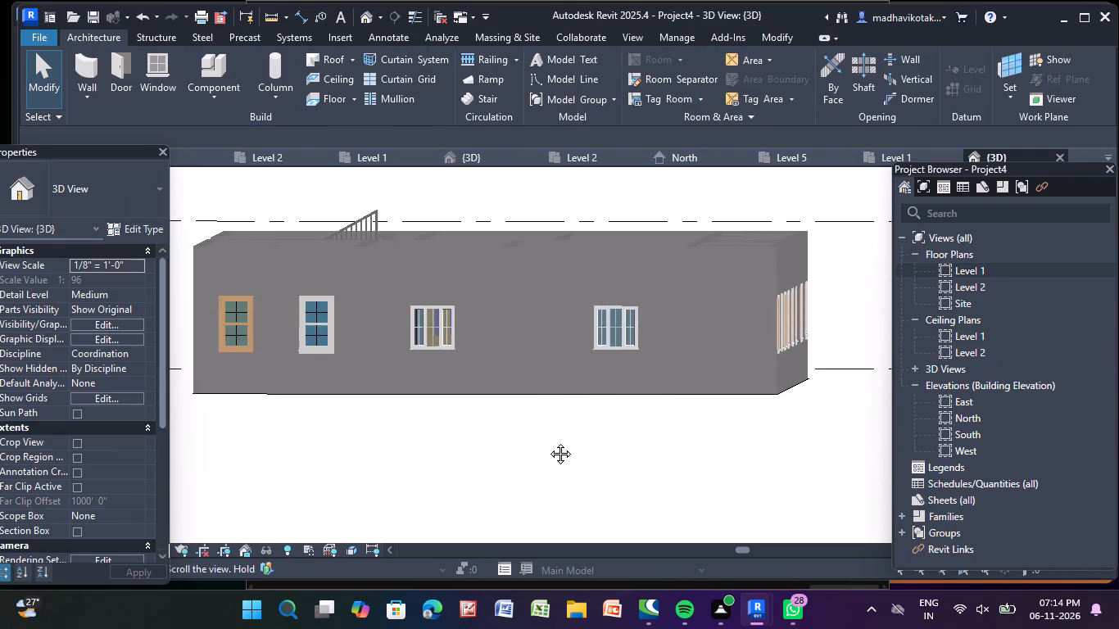
middle_click_drag(548, 441, 548, 441)
middle_click_drag(687, 458, 541, 488, "shift")
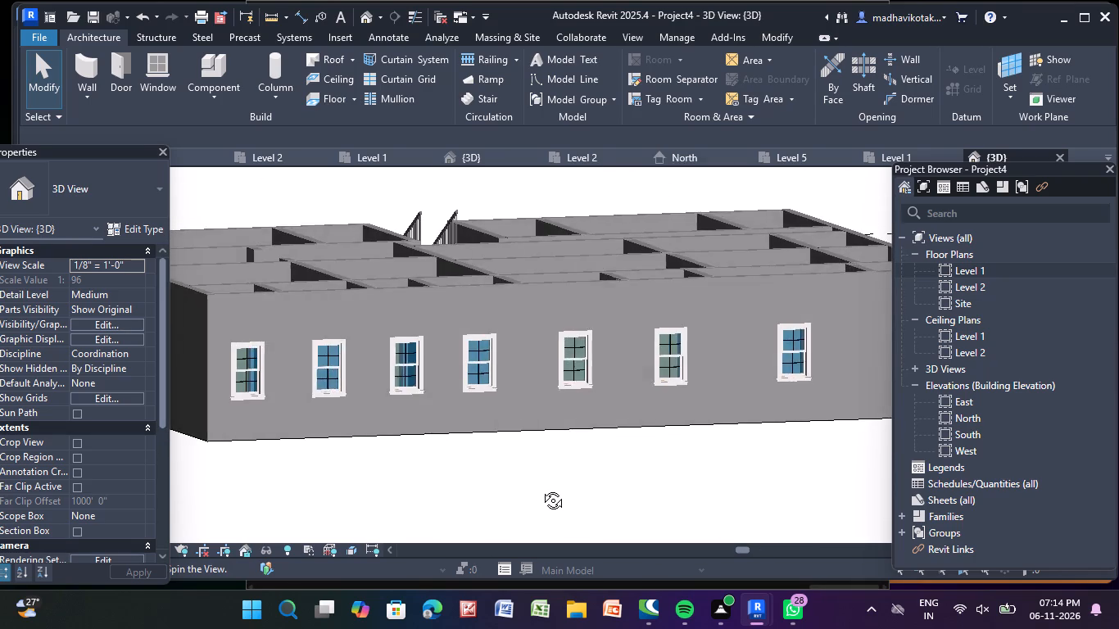
middle_click_drag(541, 488, 319, 488, "shift")
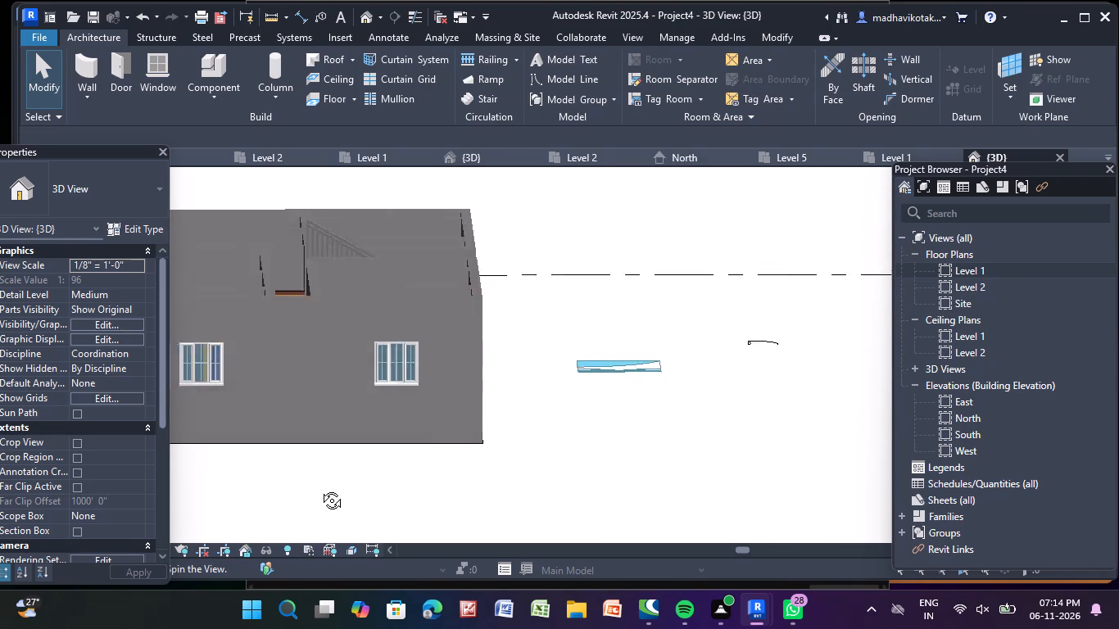
middle_click_drag(319, 488, 324, 466, "shift")
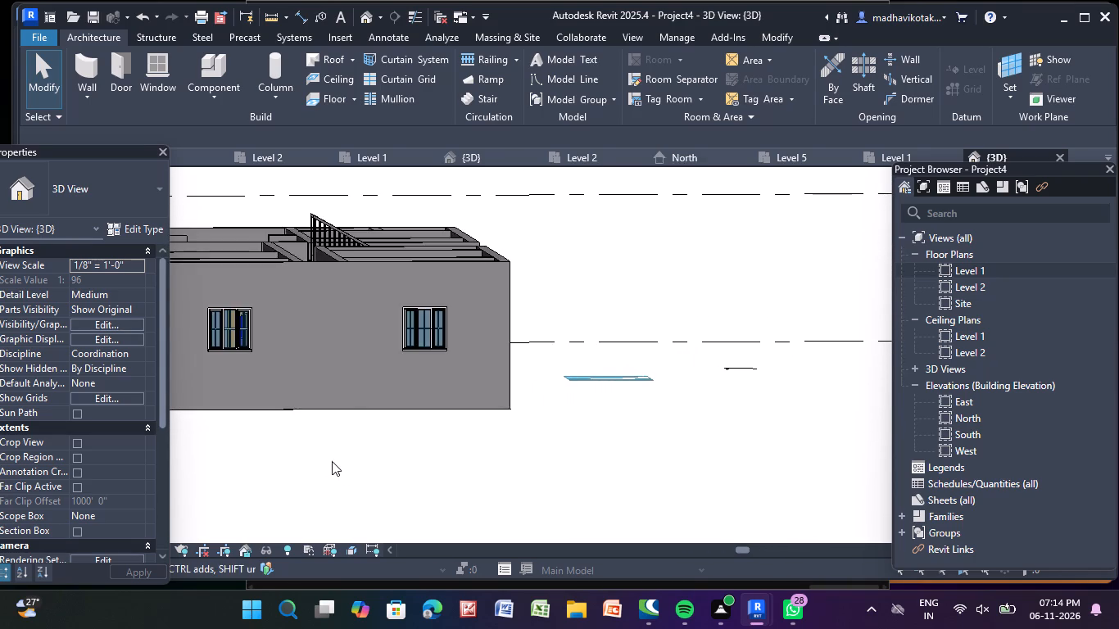
scroll(332, 461, "down", 3)
middle_click_drag(346, 455, 658, 428)
middle_click_drag(652, 434, 632, 441, "shift")
scroll(479, 342, "up", 3)
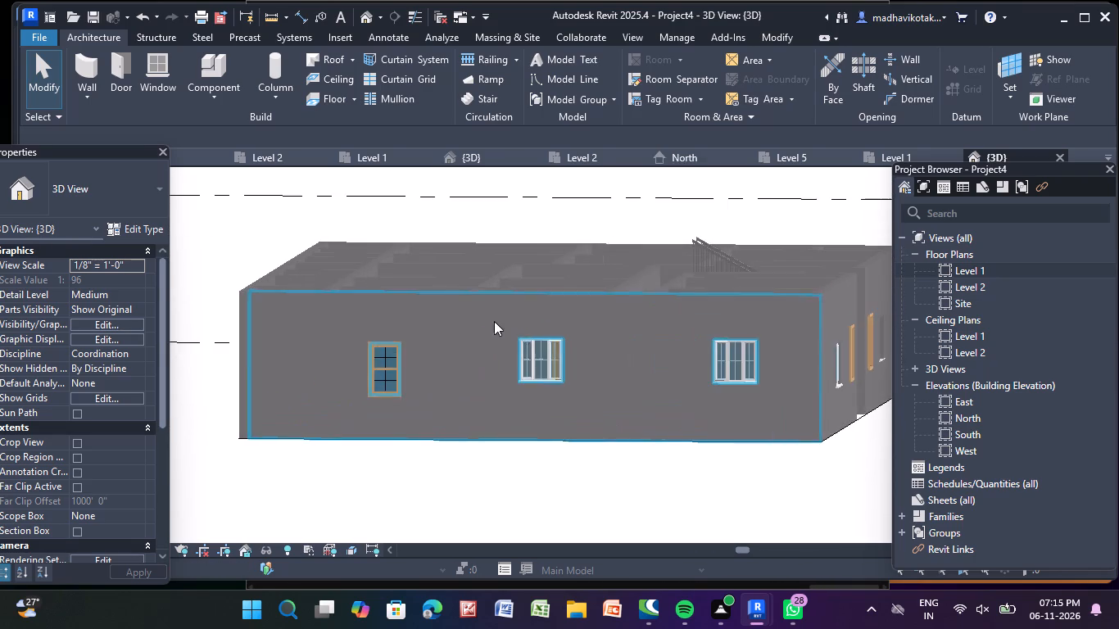
left_click(545, 347)
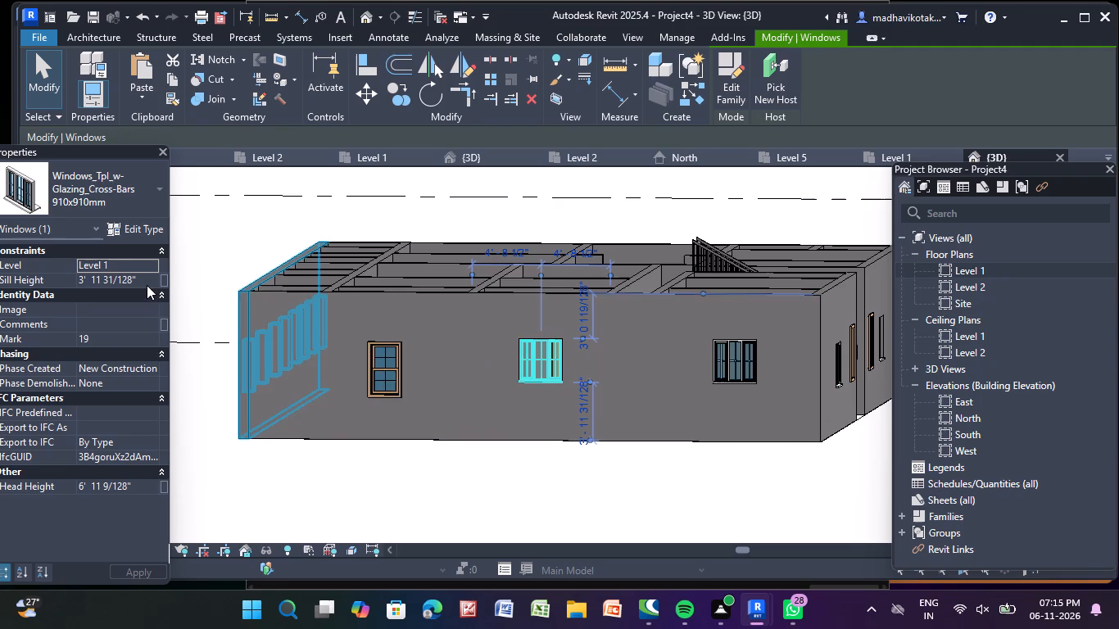
left_click(147, 284)
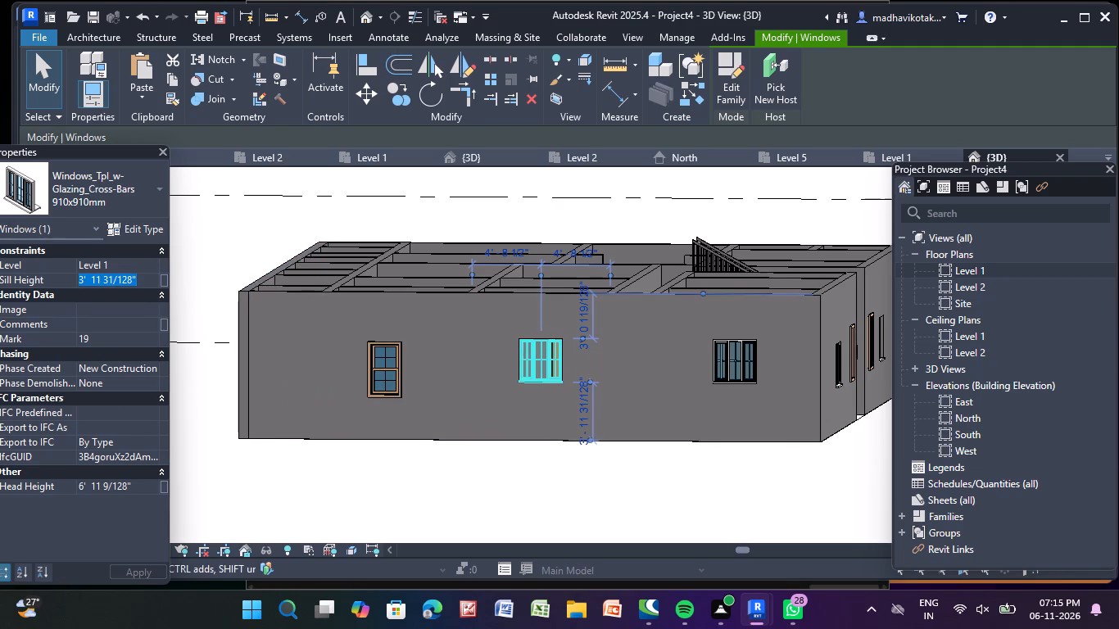
key("BackSpace")
key("BackSpace")
key("BackSpace")
key("BackSpace")
key("BackSpace")
key("BackSpace")
key("BackSpace")
key("BackSpace")
key("BackSpace")
key("BackSpace")
key("BackSpace")
key("BackSpace")
key("BackSpace")
key("BackSpace")
key("BackSpace")
key("BackSpace")
key("BackSpace")
key("BackSpace")
key("BackSpace")
key("BackSpace")
key("3")
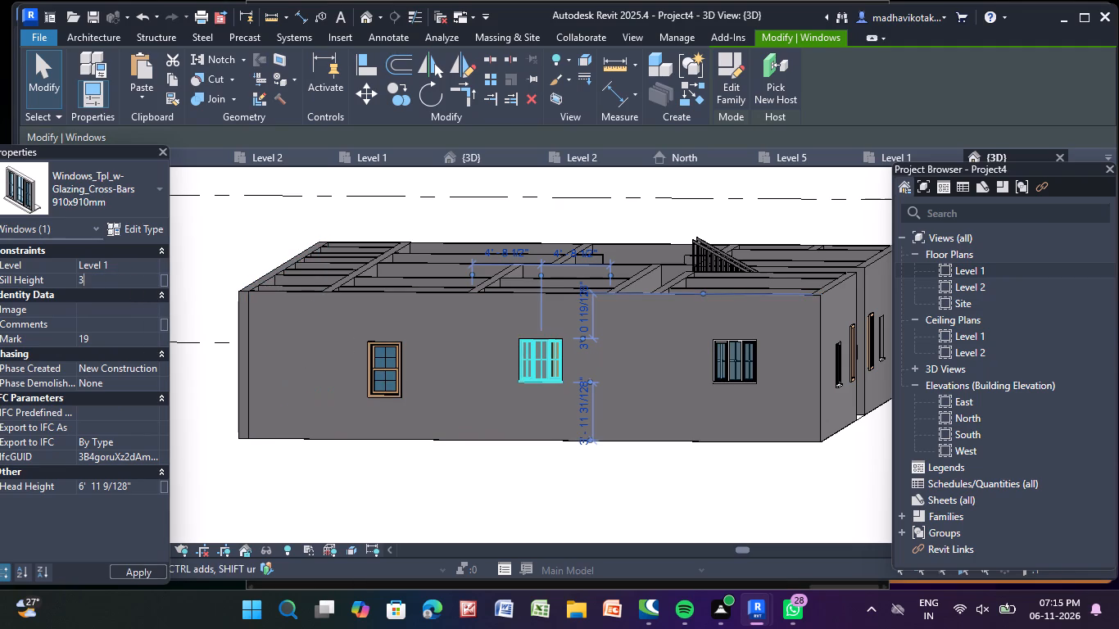
key("apostrophe")
key("Return")
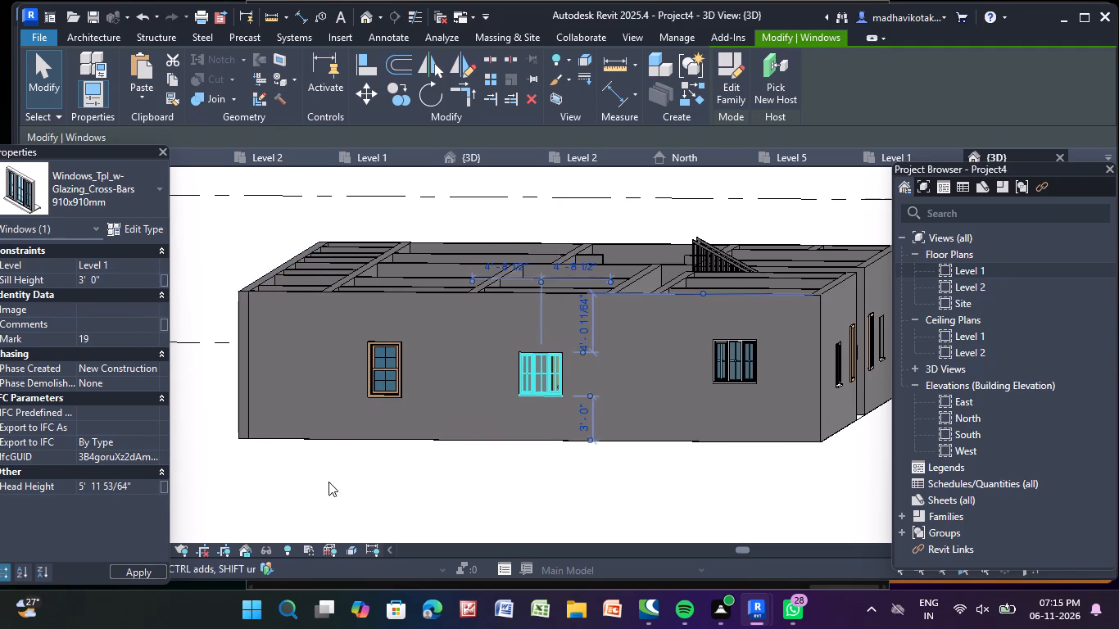
left_click(348, 472)
Set the sill height of the 910x910mm cross-bar window nearest the east end of the south wall to 3' 0".
middle_click_drag(348, 471, 159, 469)
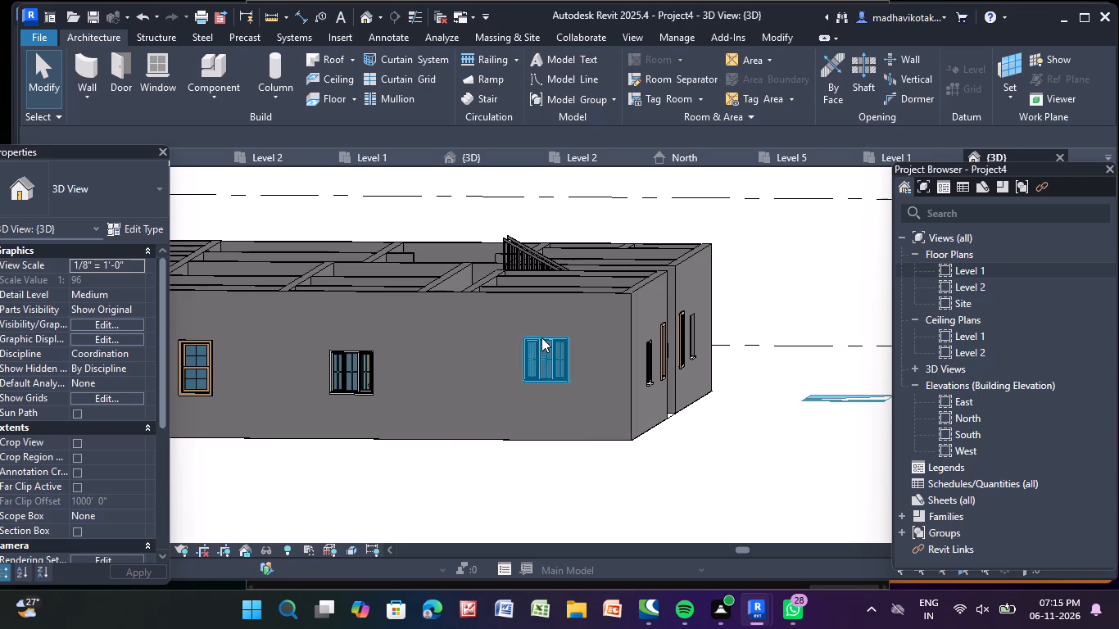
left_click(541, 337)
left_click(147, 276)
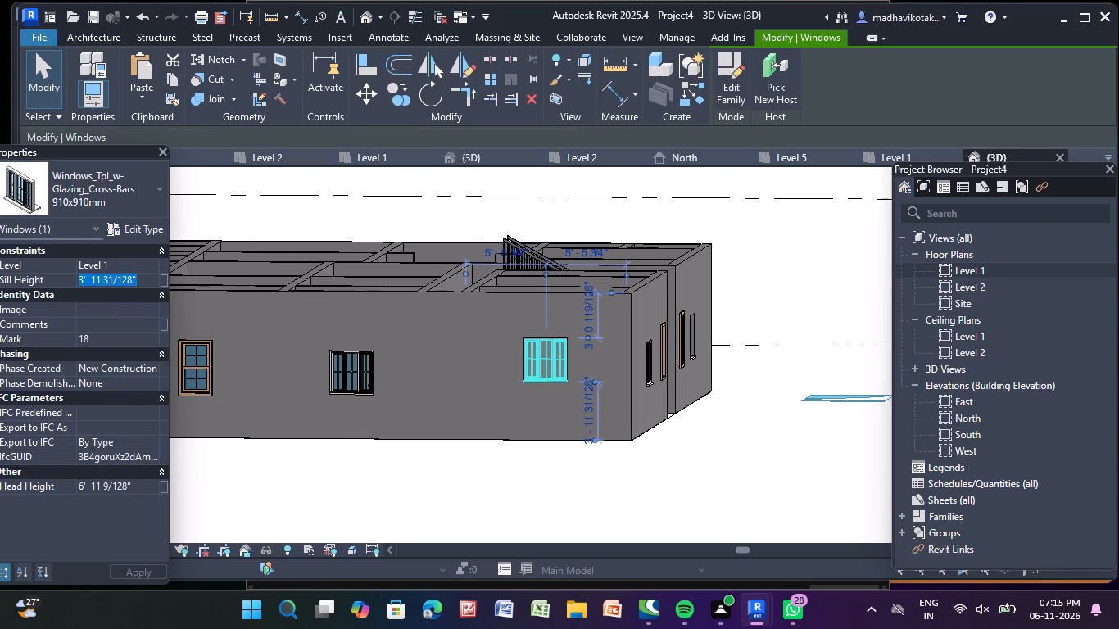
key("BackSpace")
key("BackSpace")
key("BackSpace")
key("BackSpace")
key("BackSpace")
key("BackSpace")
key("BackSpace")
key("BackSpace")
key("BackSpace")
key("BackSpace")
key("BackSpace")
key("BackSpace")
key("BackSpace")
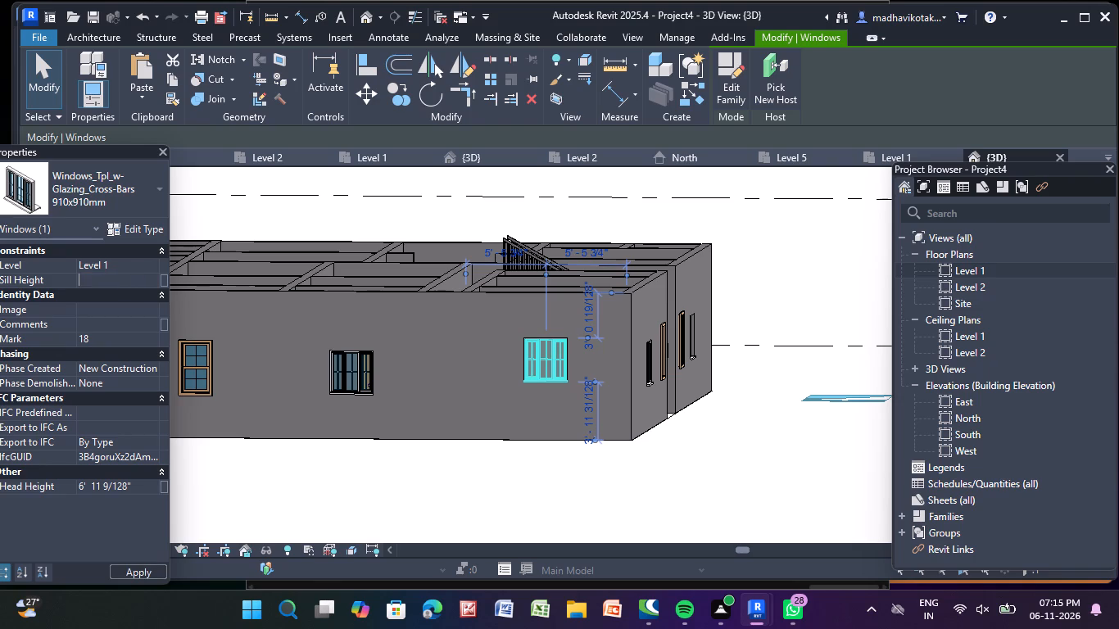
type("3'")
key("Return")
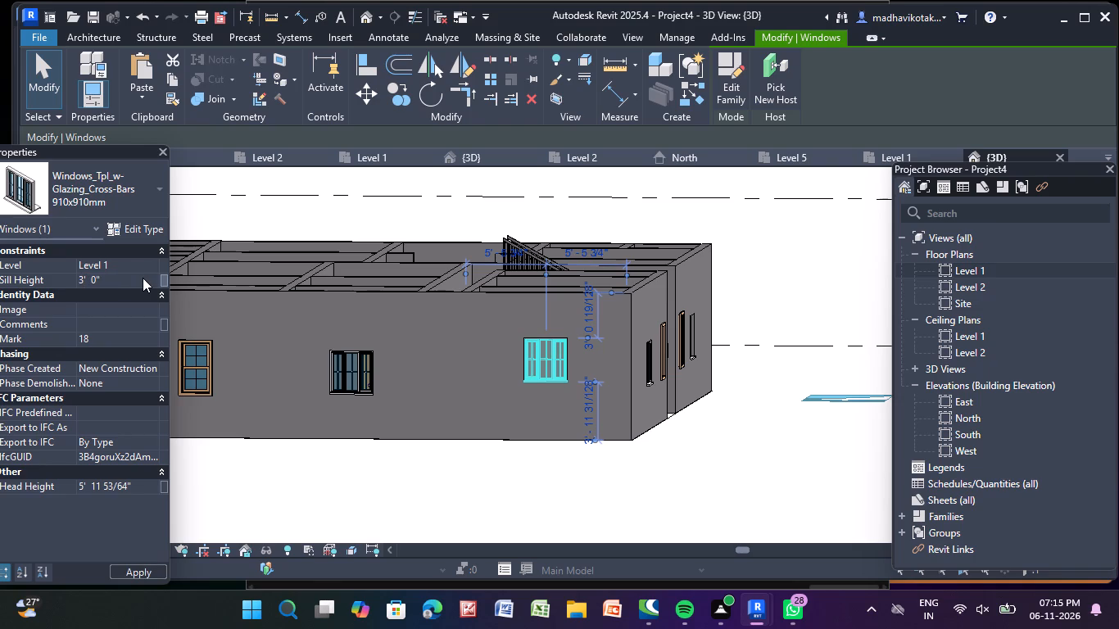
left_click(612, 482)
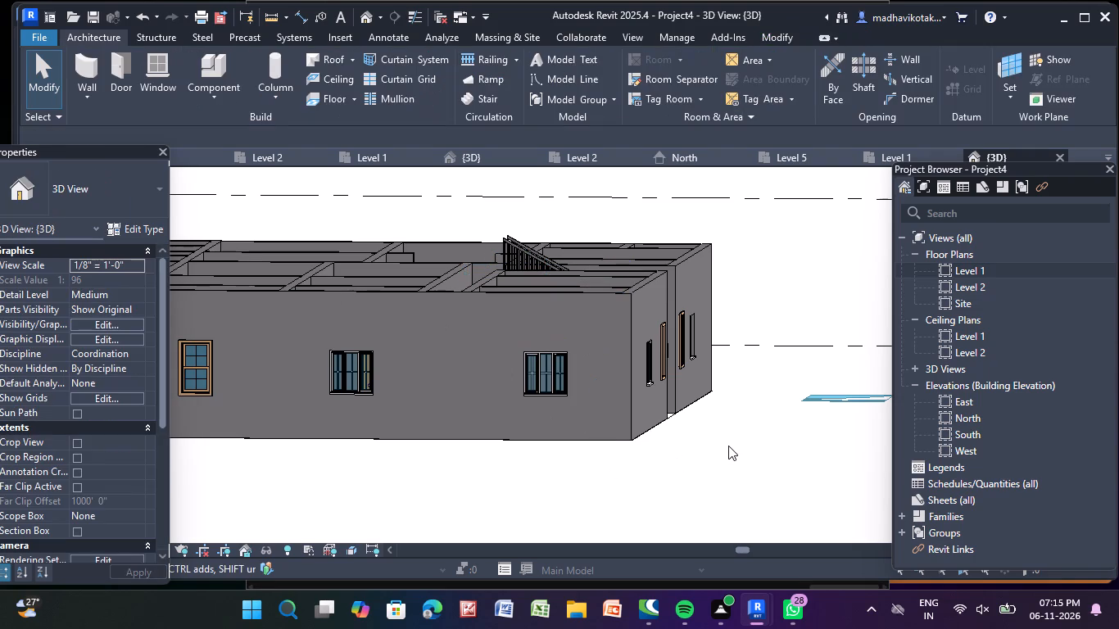
Examine the heights of the east wall windows on both sides of the stair in the 3D view.
middle_click_drag(723, 452, 553, 455)
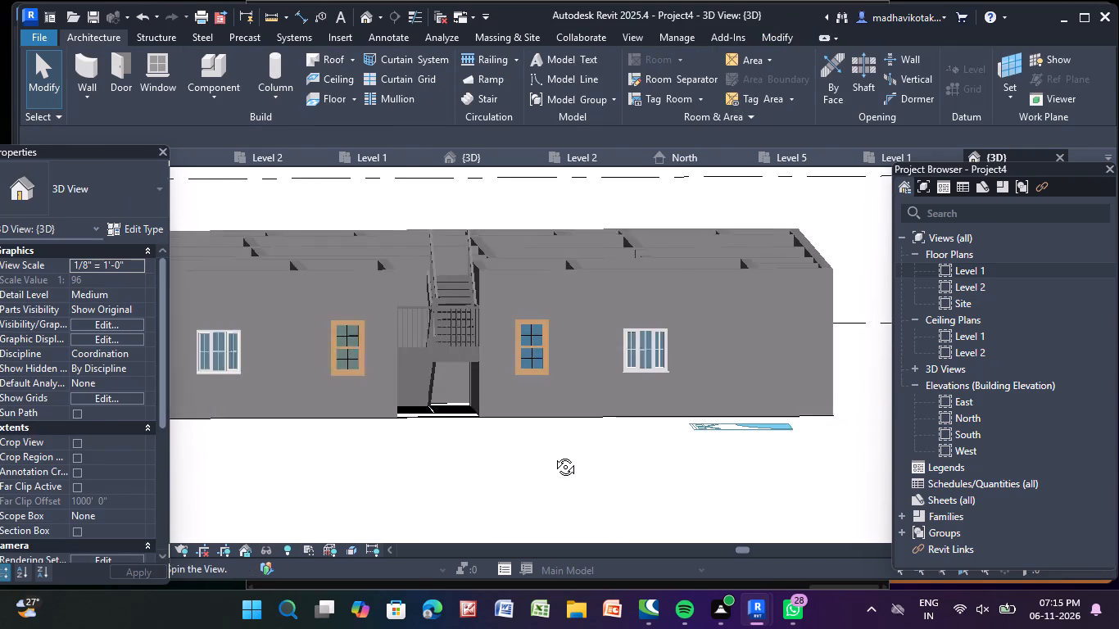
middle_click_drag(553, 455, 538, 459)
scroll(539, 453, "down", 3)
middle_click_drag(541, 453, 569, 444)
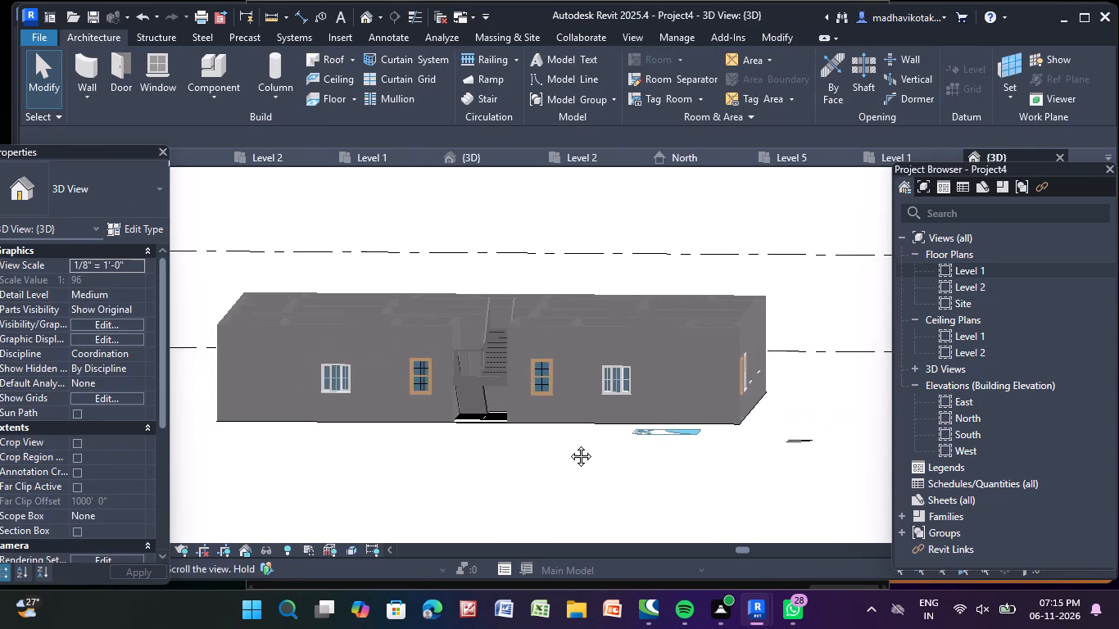
middle_click_drag(569, 444, 723, 415)
scroll(556, 376, "up", 2)
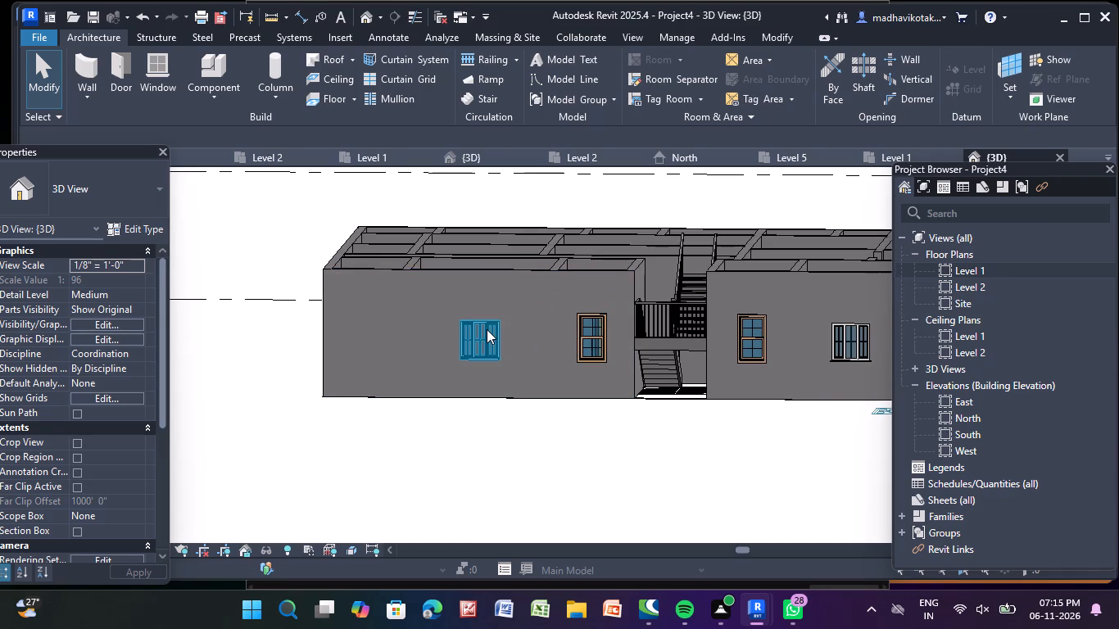
left_click(487, 328)
key("Escape")
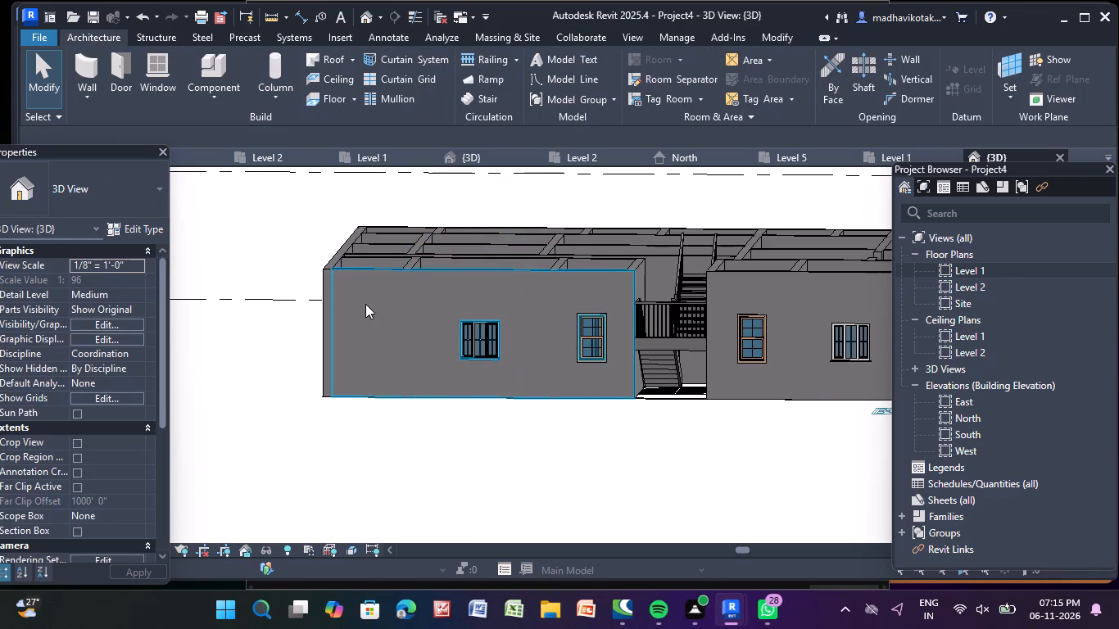
middle_click_drag(768, 395, 585, 367)
middle_click(585, 367)
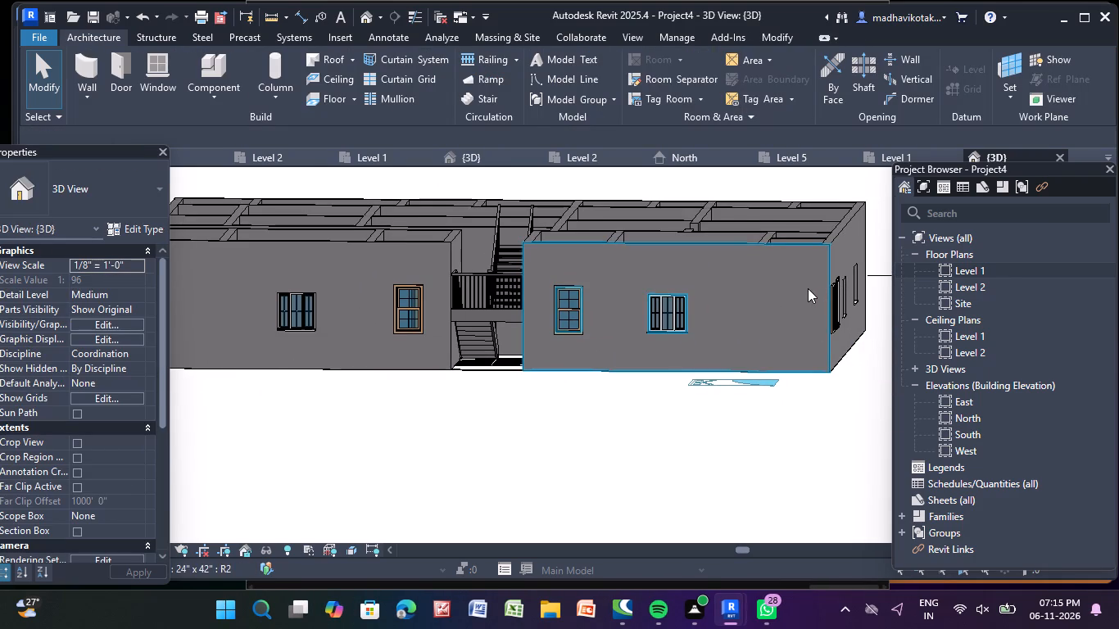
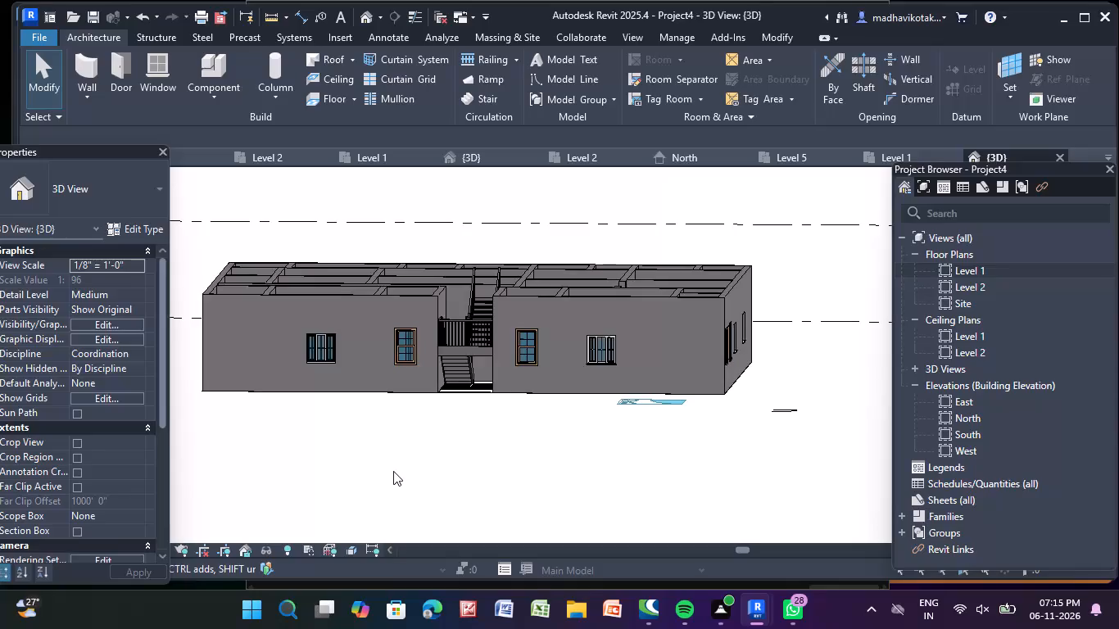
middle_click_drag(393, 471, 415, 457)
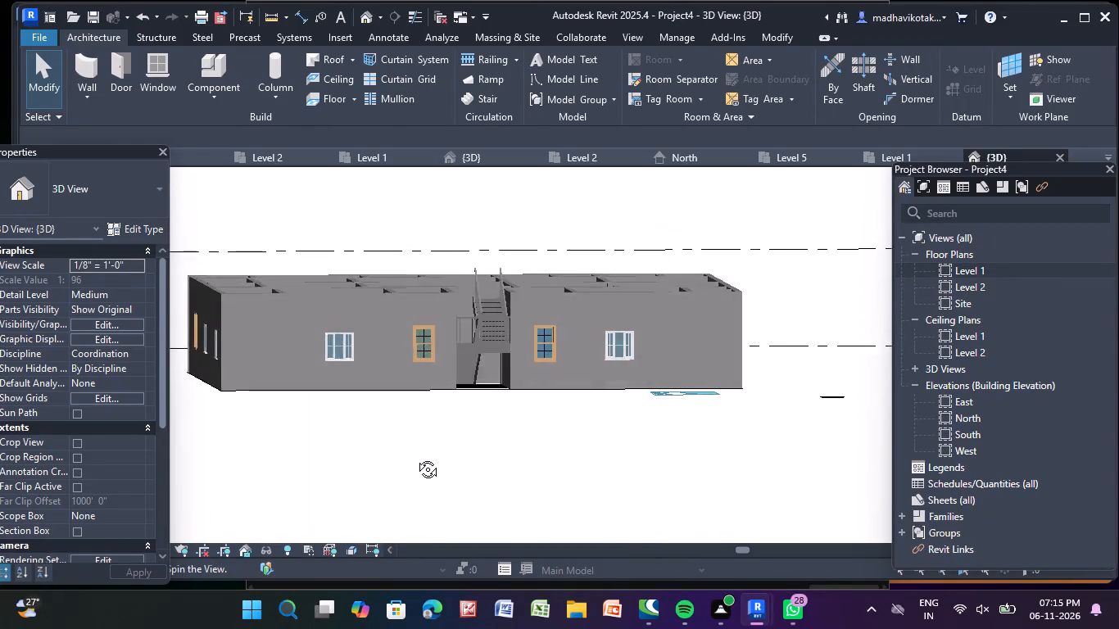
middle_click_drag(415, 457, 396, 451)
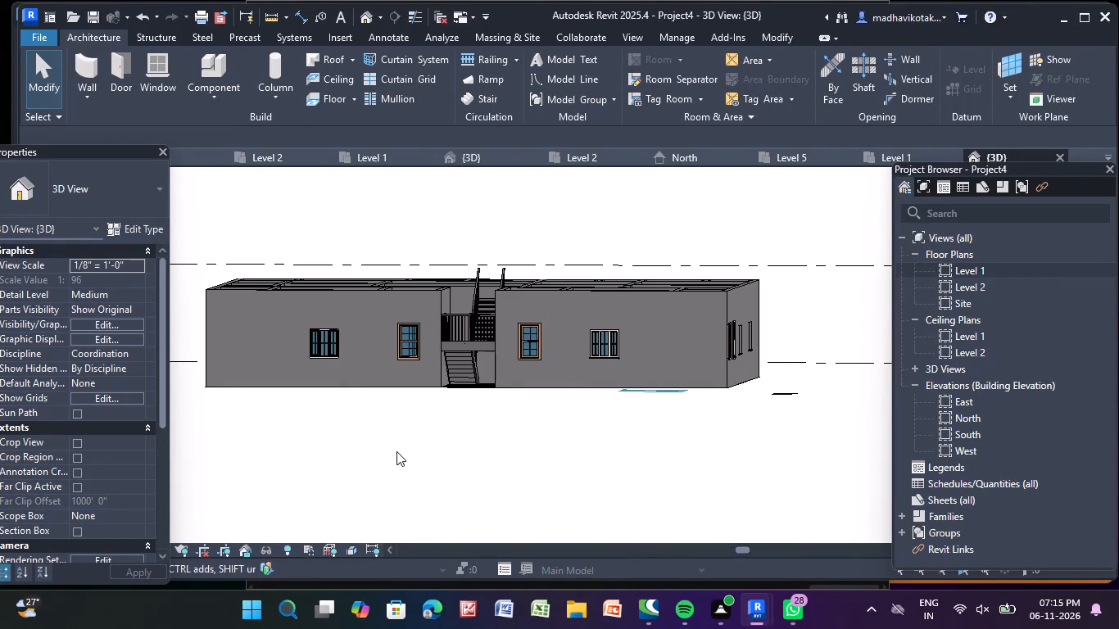
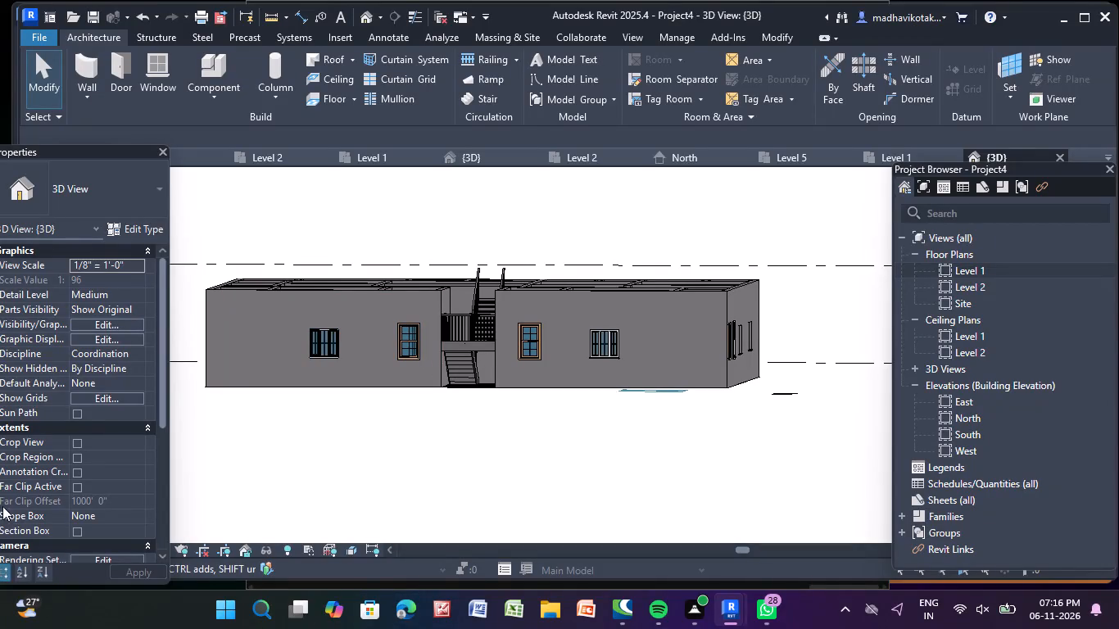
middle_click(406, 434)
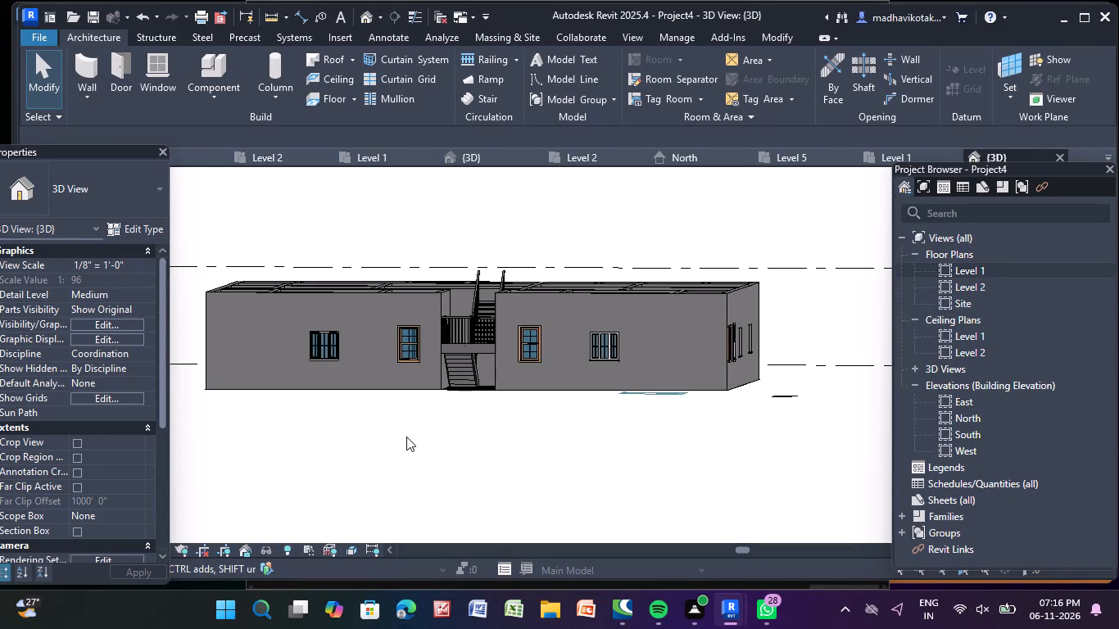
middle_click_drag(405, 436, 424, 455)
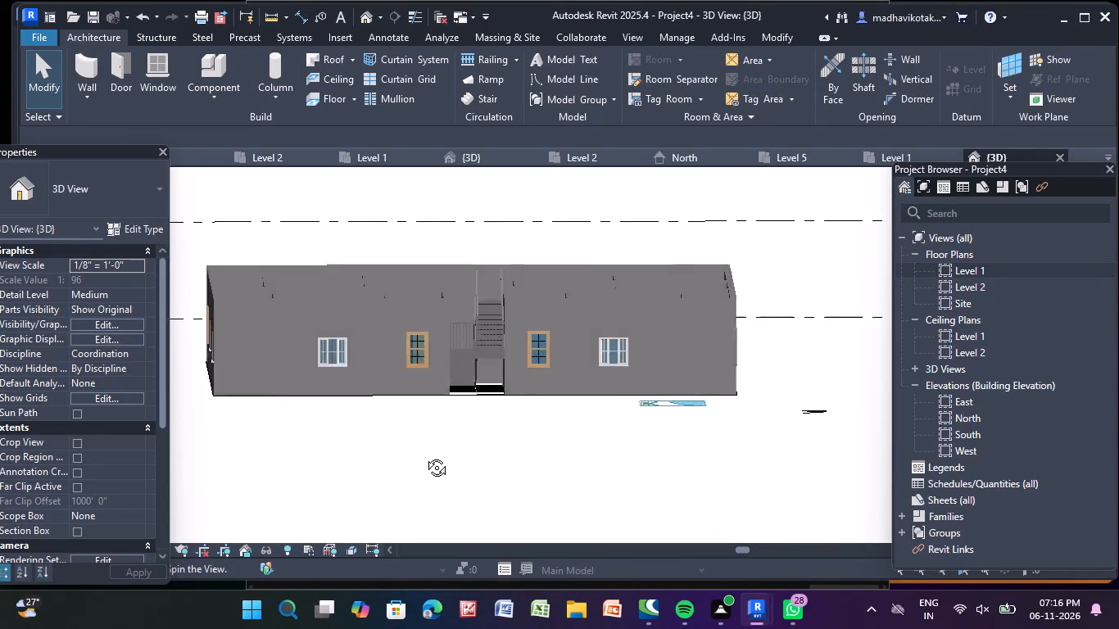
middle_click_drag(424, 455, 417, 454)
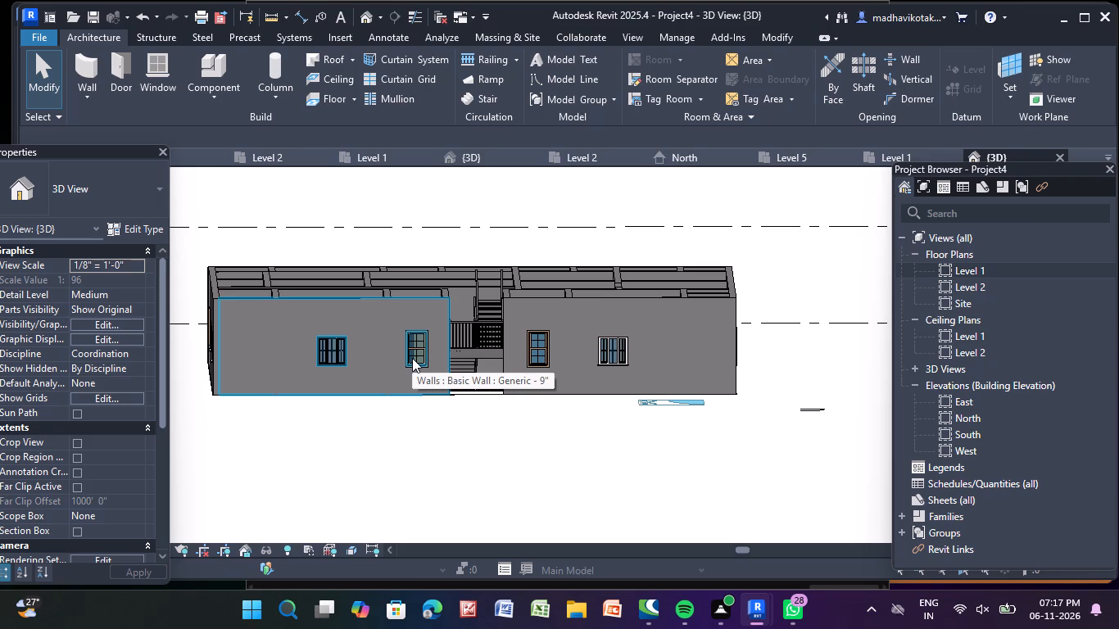
In the Level 1 floor plan, create a Generic - 12" floor with a rectangular boundary between opposite outer corners of the exterior walls.
triple_click(980, 267)
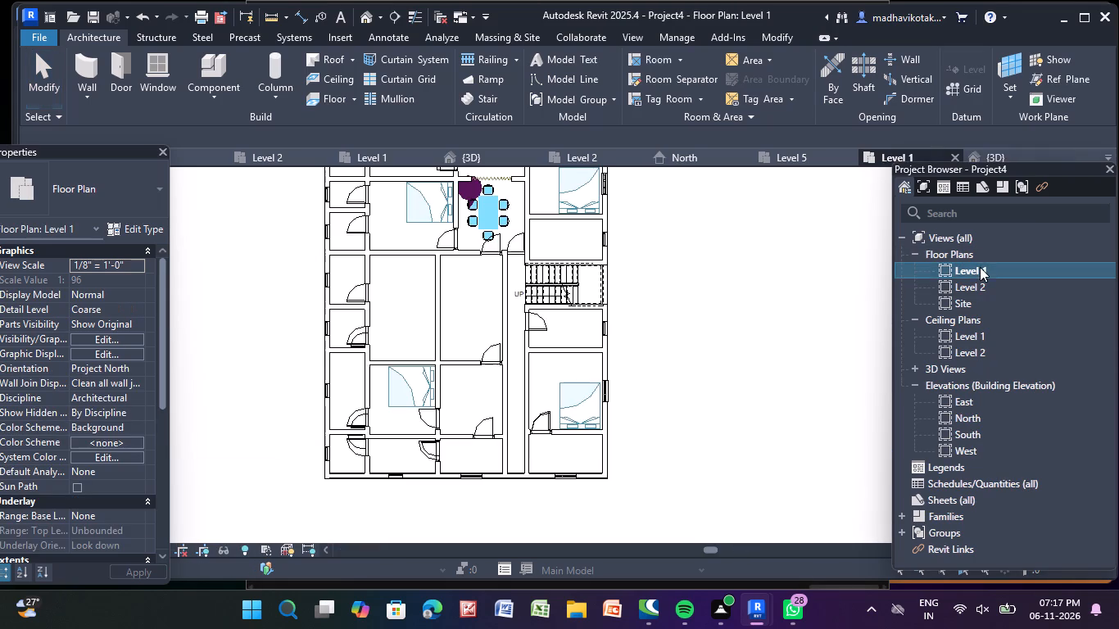
scroll(433, 279, "down", 4)
middle_click_drag(431, 279, 415, 307)
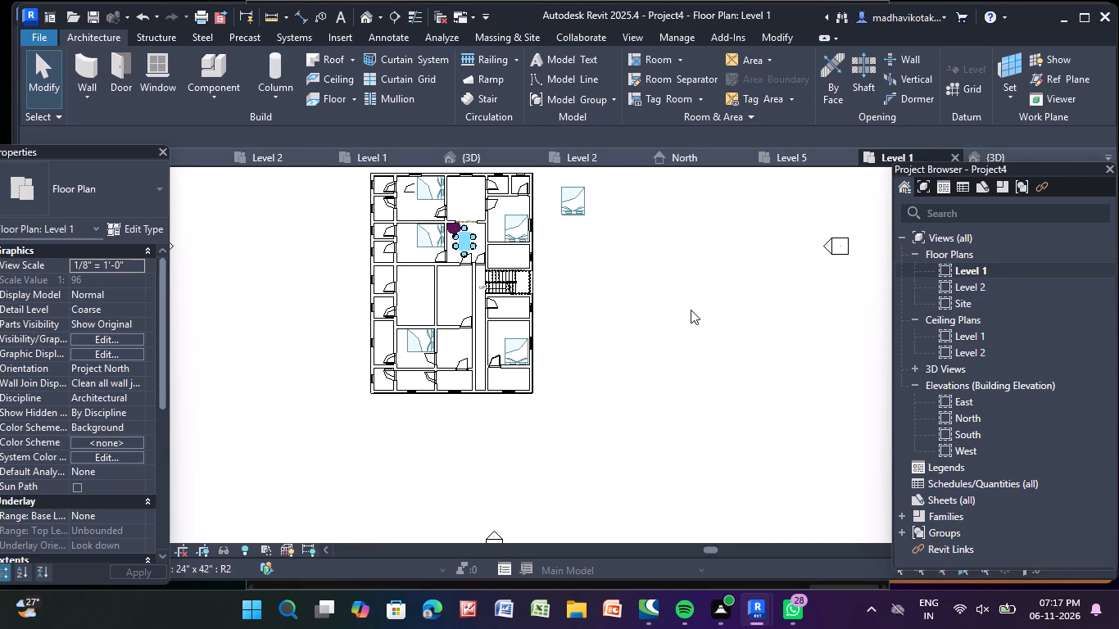
left_click(690, 310)
middle_click_drag(432, 256, 406, 354)
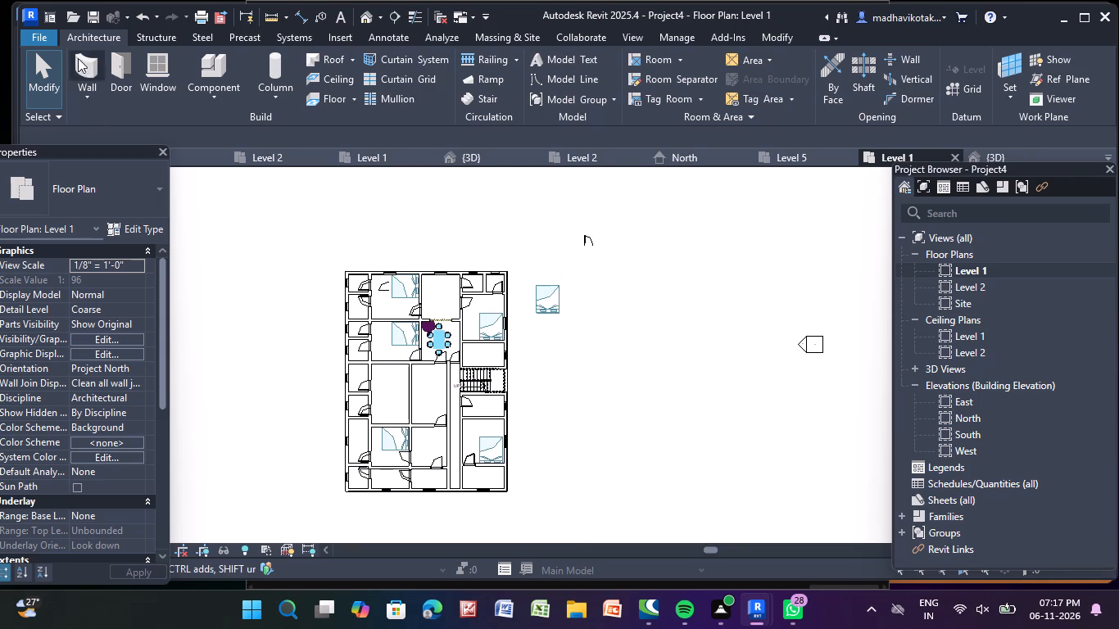
left_click(326, 97)
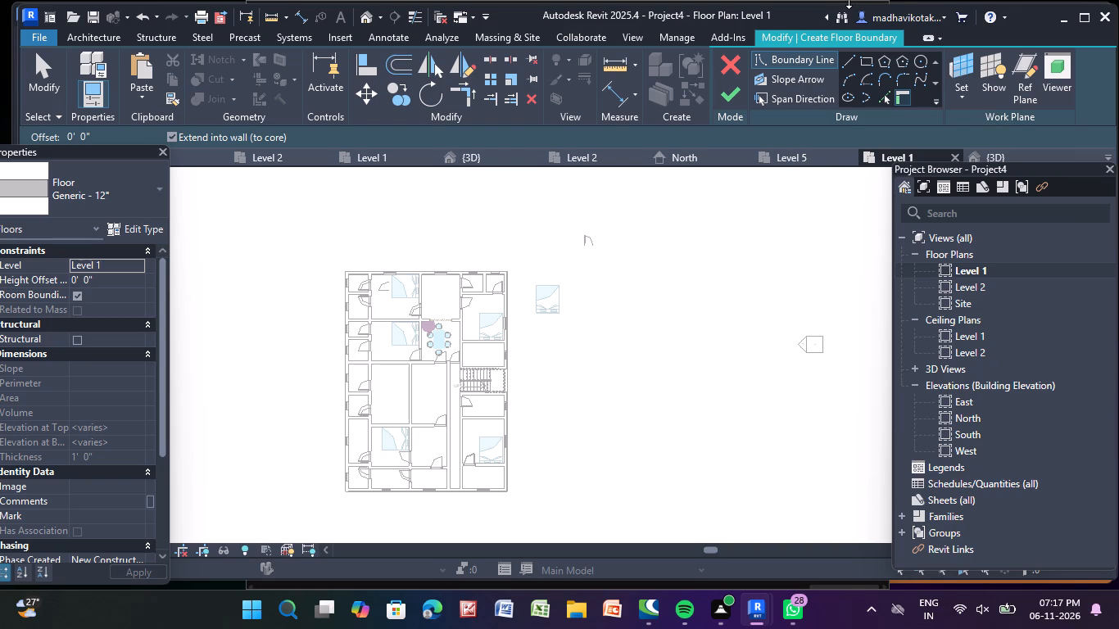
left_click(867, 54)
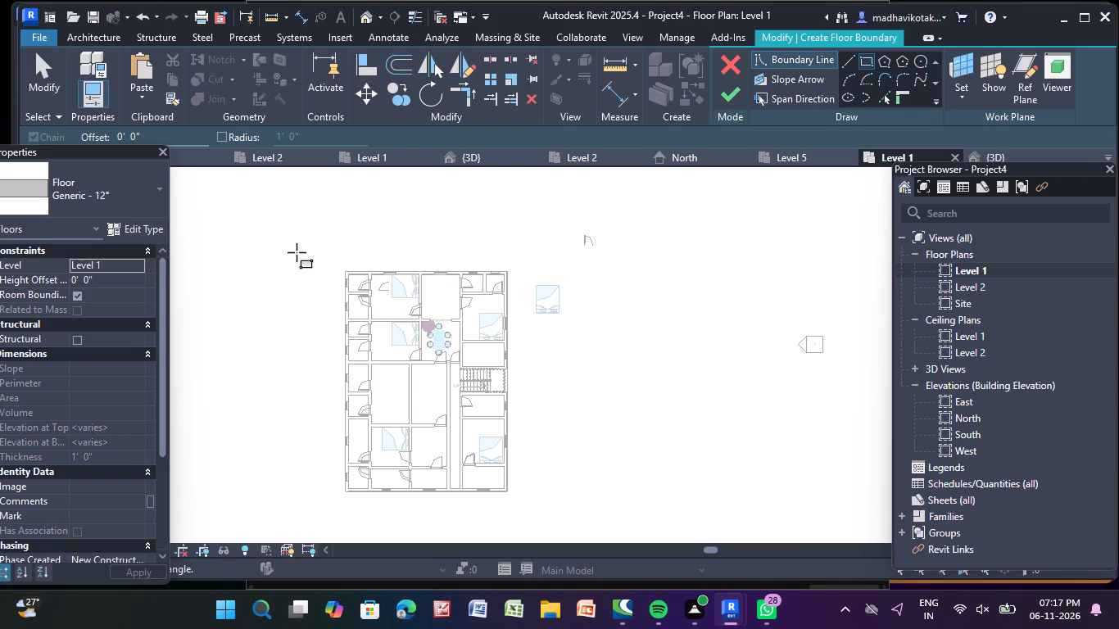
scroll(321, 274, "up", 12)
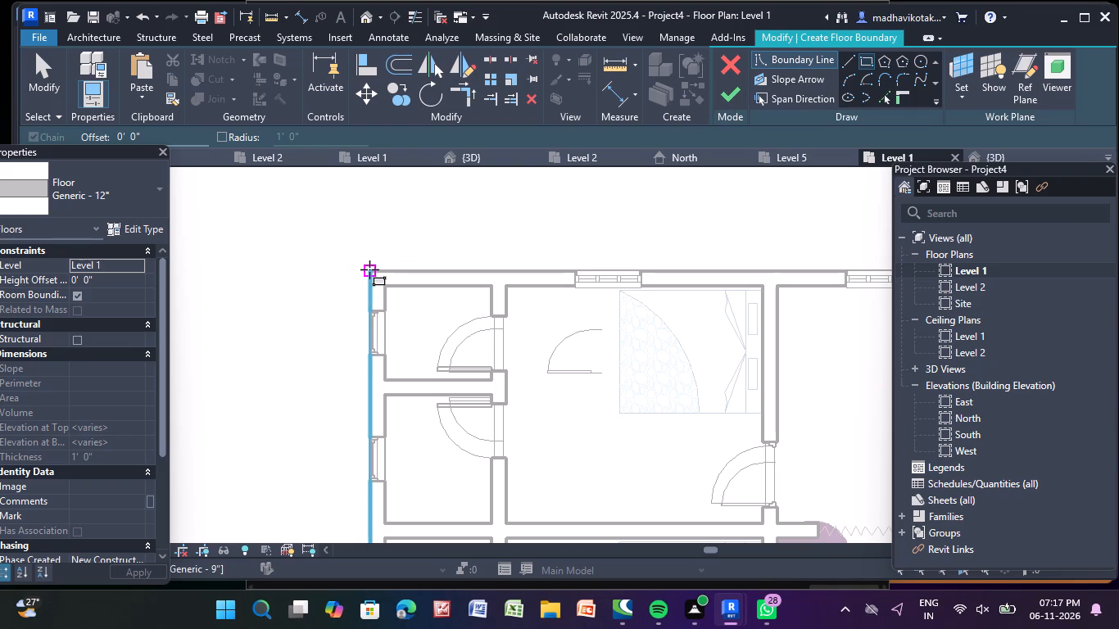
left_click(369, 269)
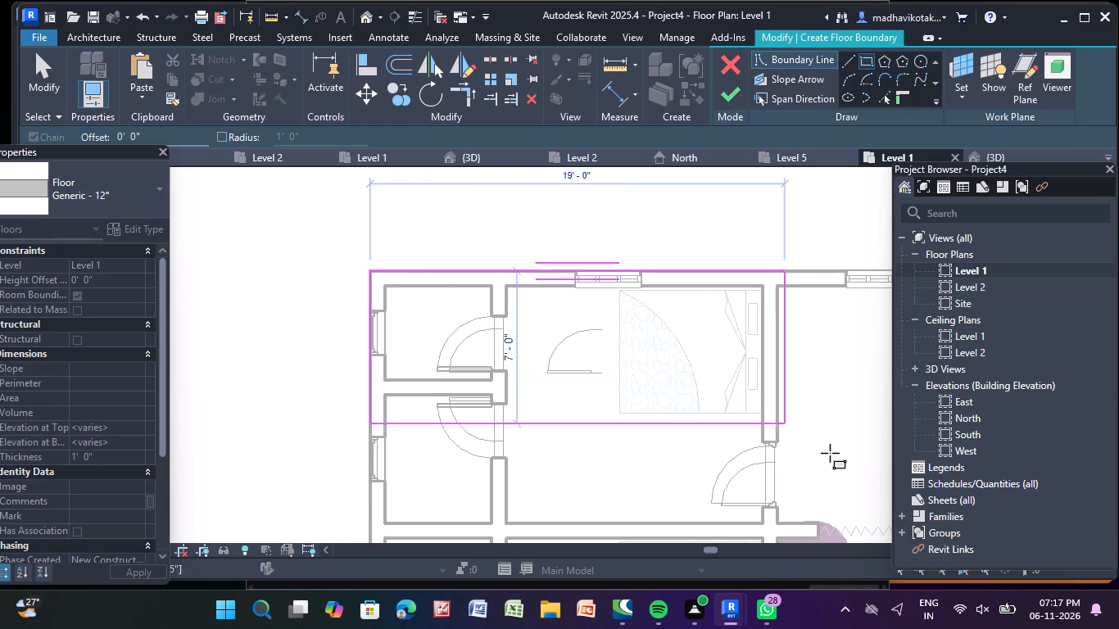
scroll(842, 468, "down", 3)
middle_click_drag(840, 466, 658, 286)
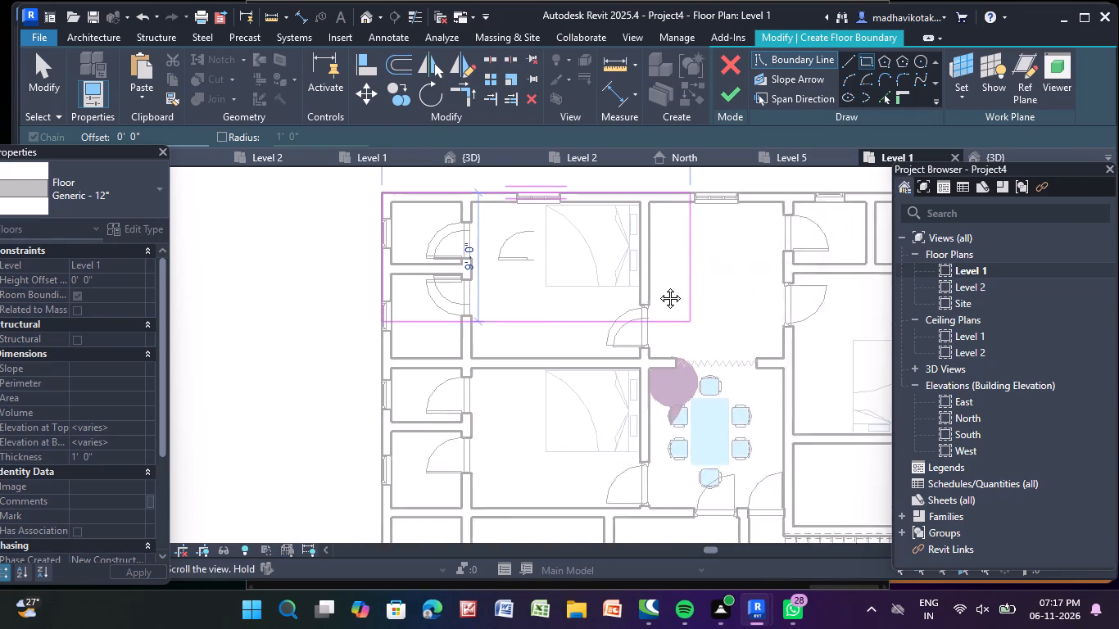
middle_click_drag(658, 286, 464, 4)
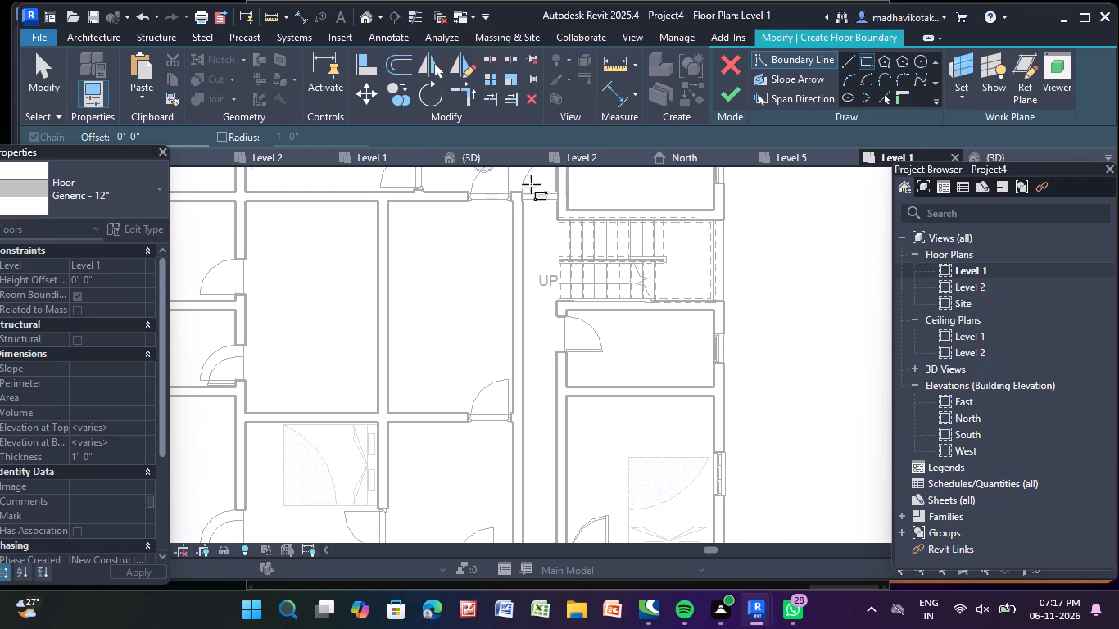
scroll(650, 397, "down", 3)
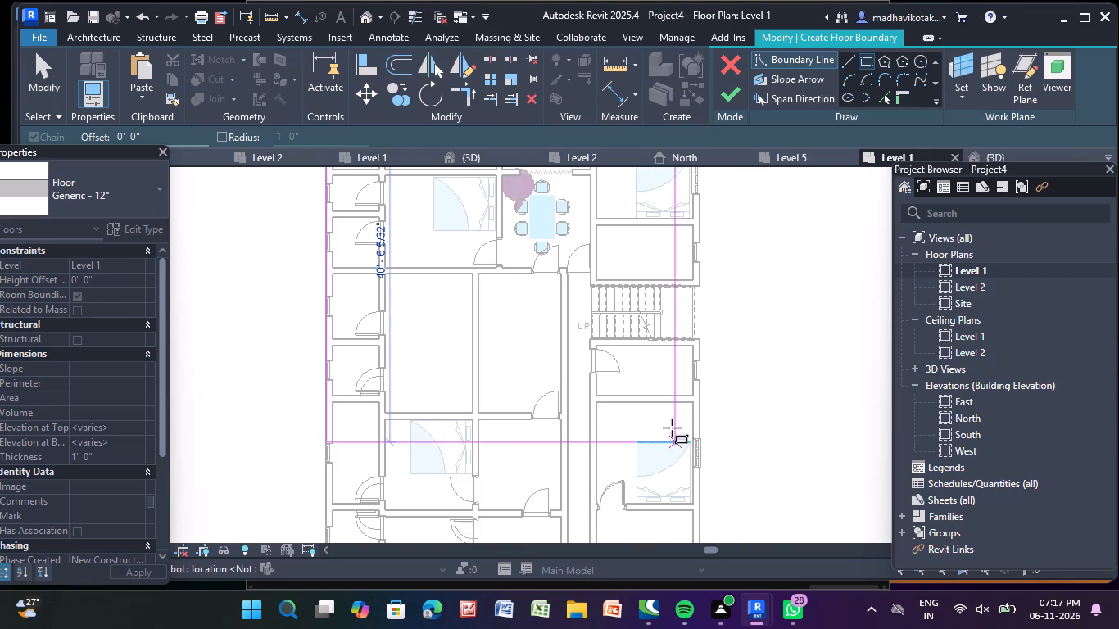
middle_click_drag(655, 365, 591, 174)
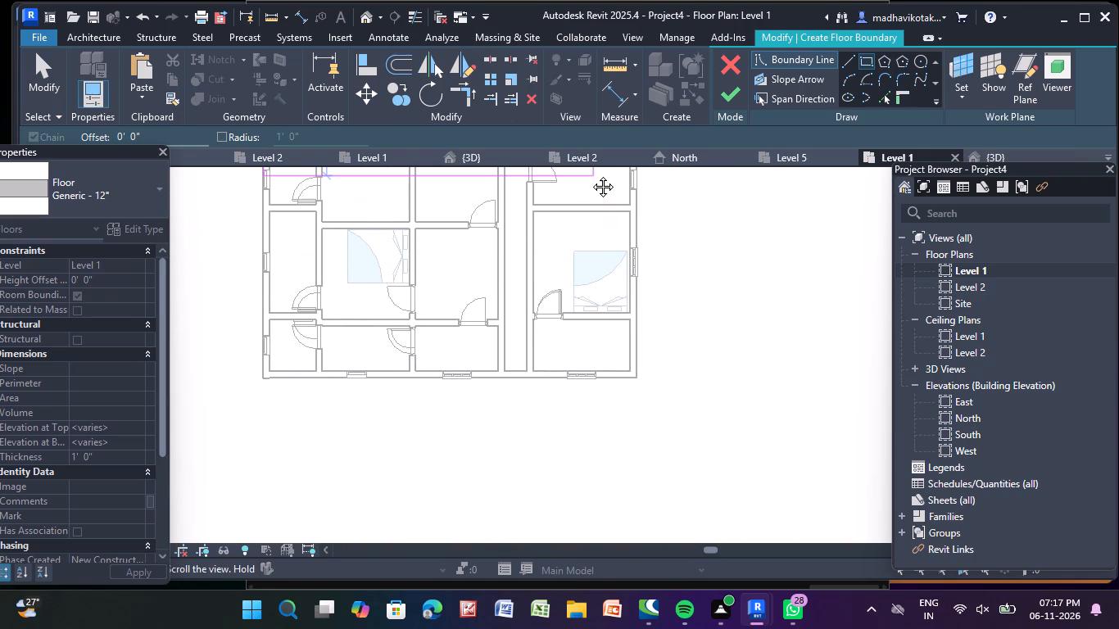
middle_click_drag(591, 174, 603, 200)
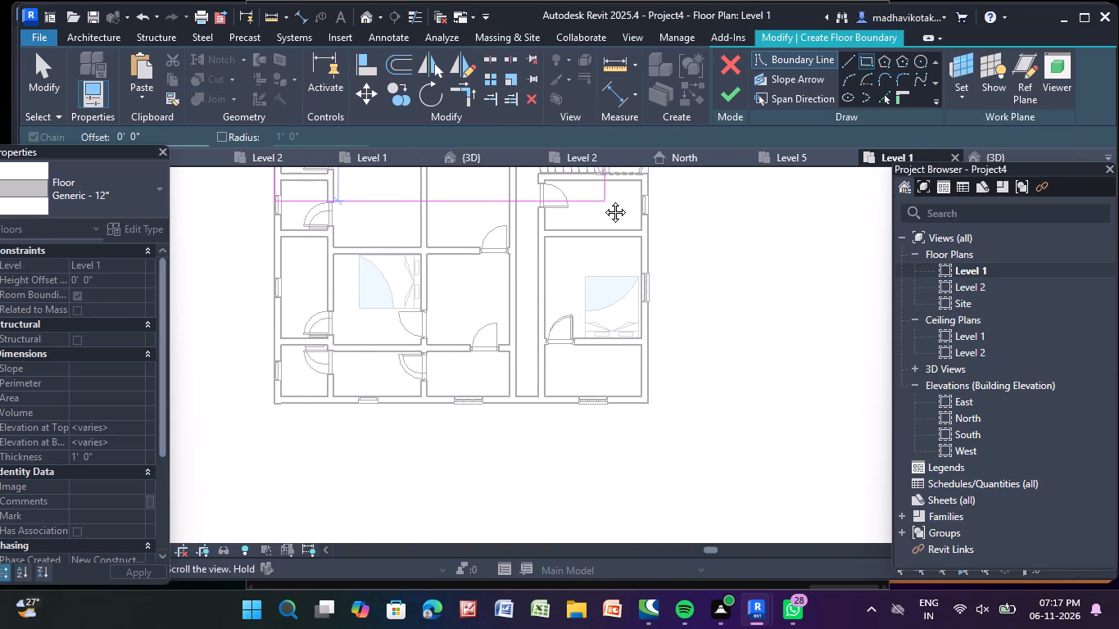
middle_click_drag(603, 200, 613, 204)
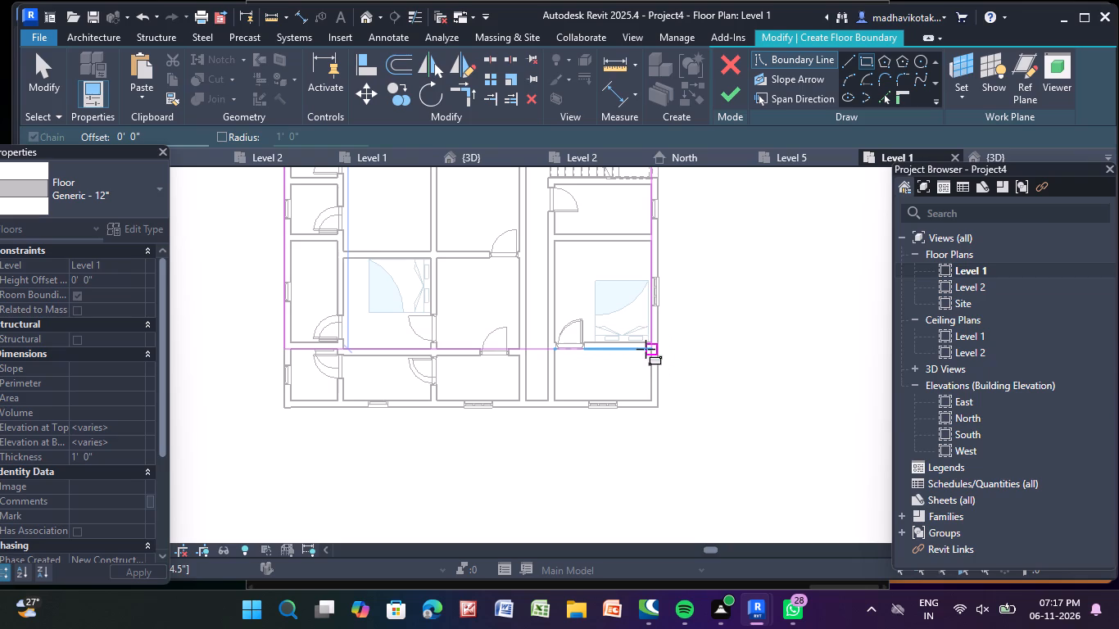
middle_click_drag(670, 366, 725, 397)
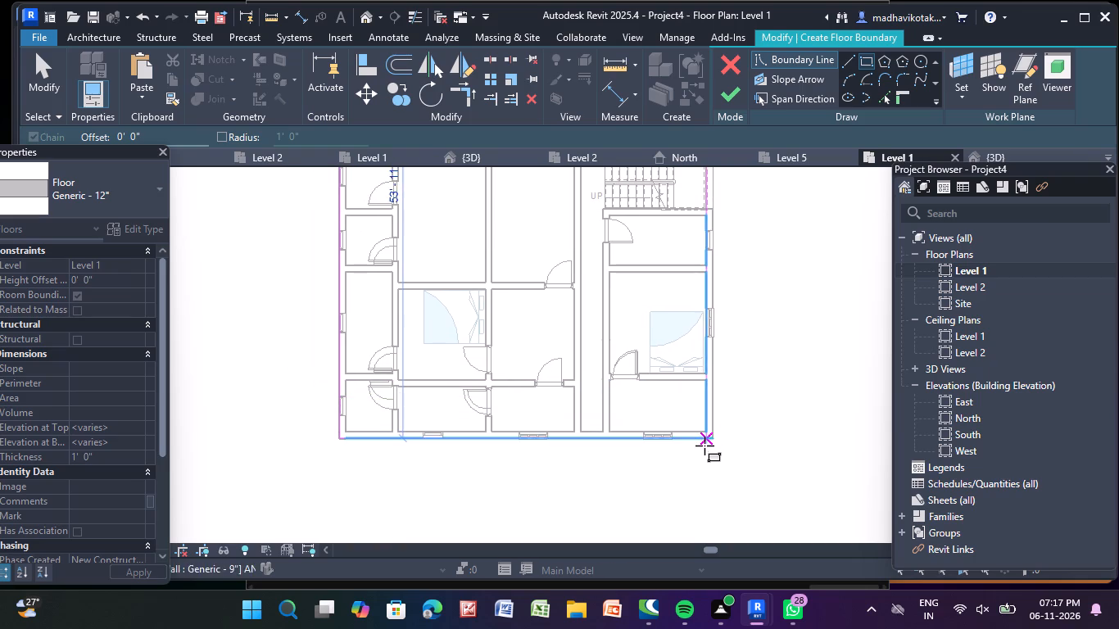
scroll(711, 441, "up", 4)
left_click(714, 437)
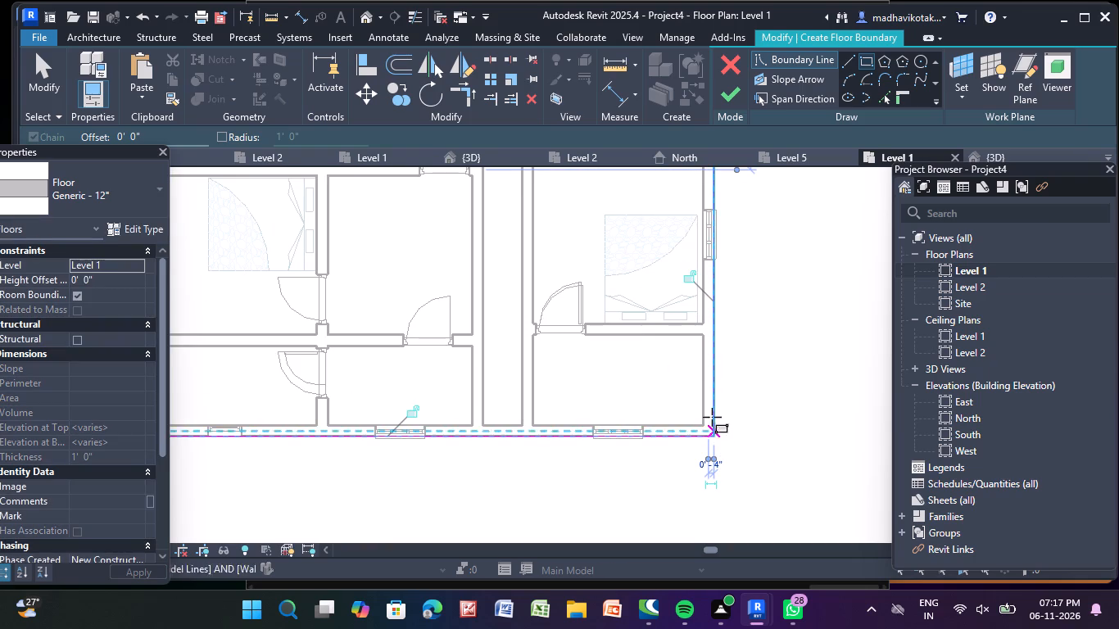
scroll(684, 265, "down", 4)
middle_click_drag(682, 265, 650, 361)
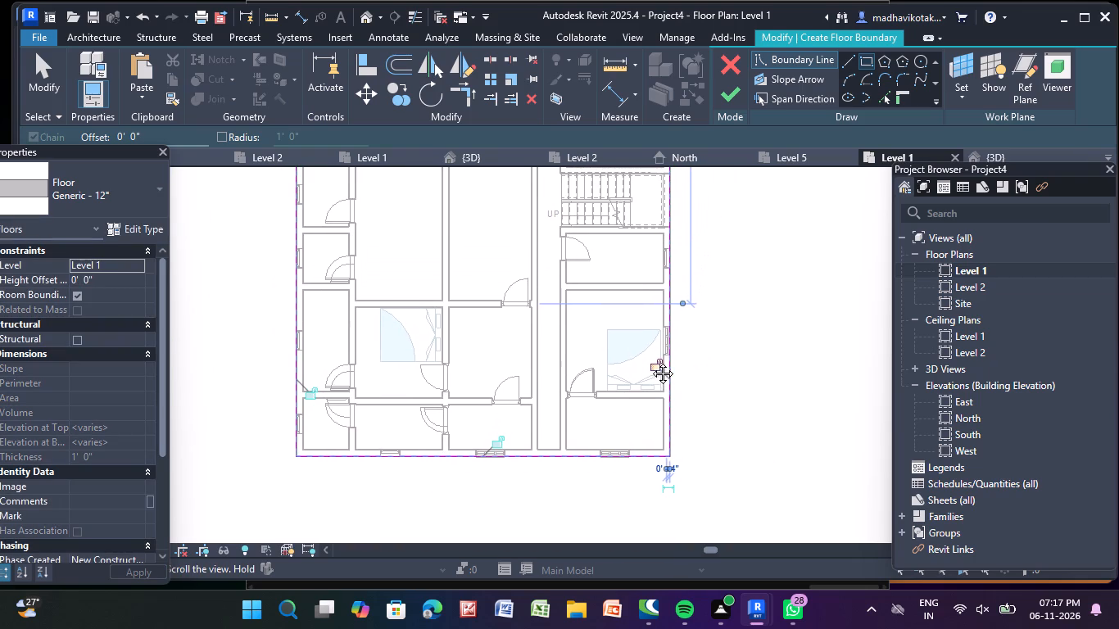
middle_click_drag(650, 361, 650, 364)
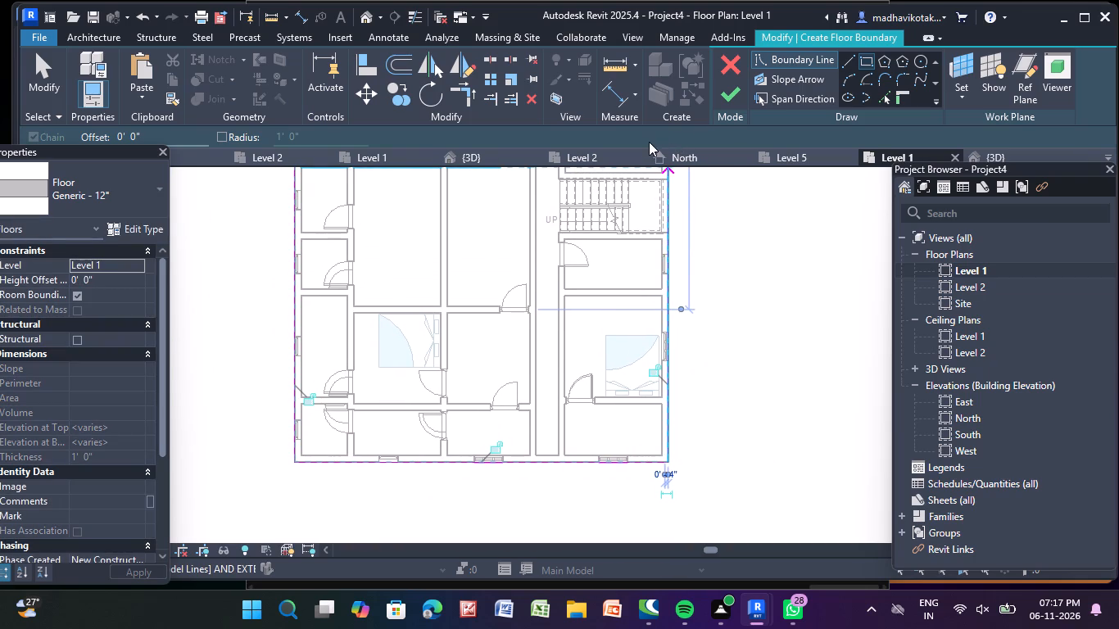
left_click(731, 102)
left_click(756, 314)
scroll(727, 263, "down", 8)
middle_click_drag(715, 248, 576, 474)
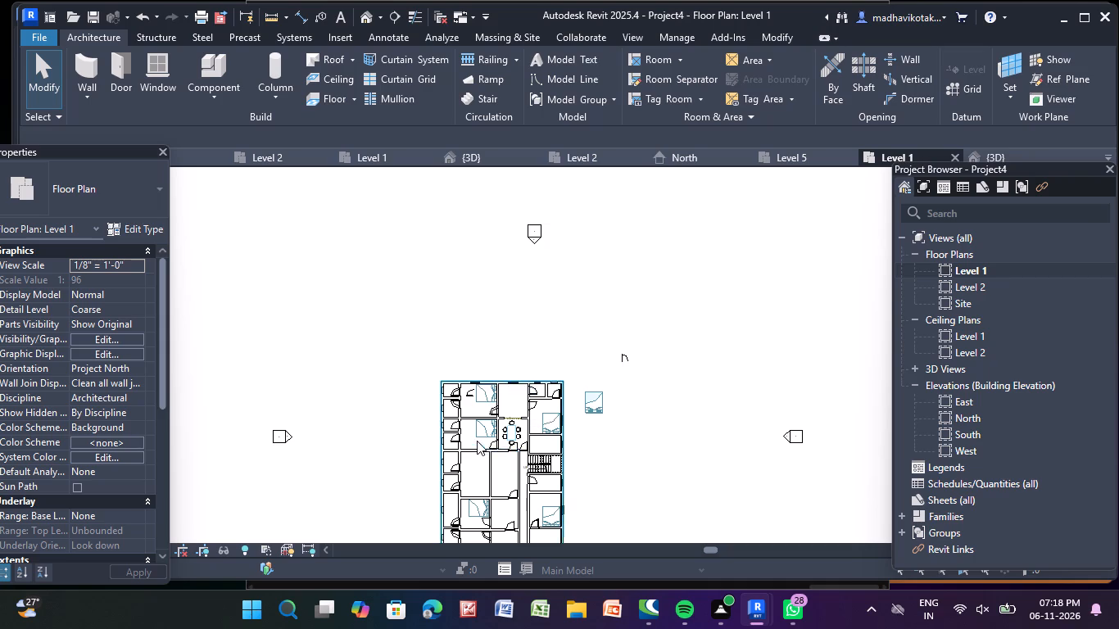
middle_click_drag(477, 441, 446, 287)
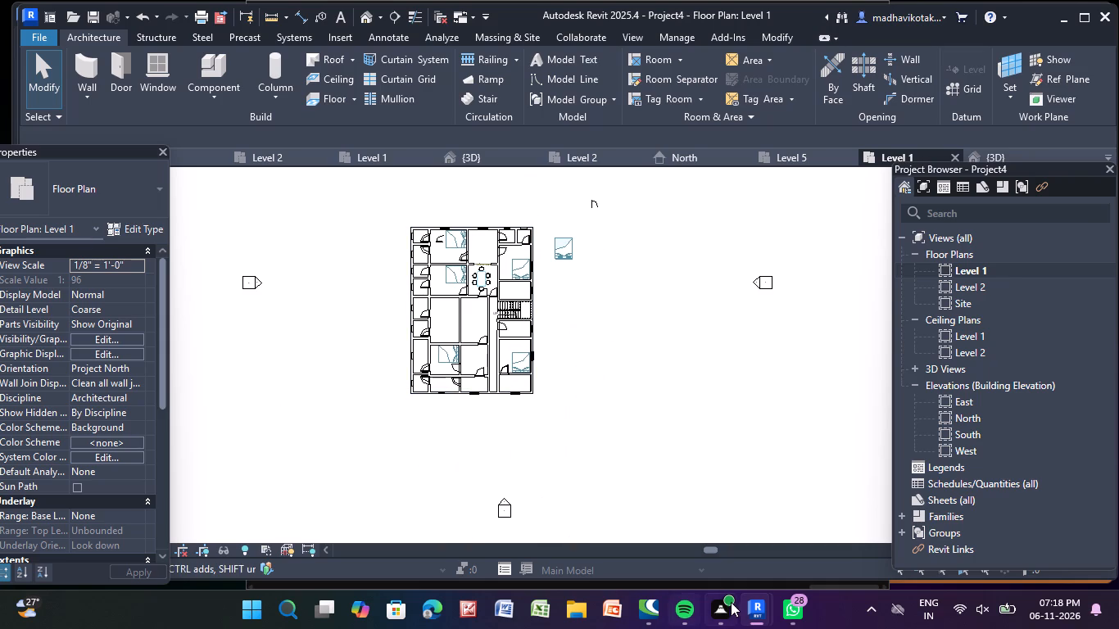
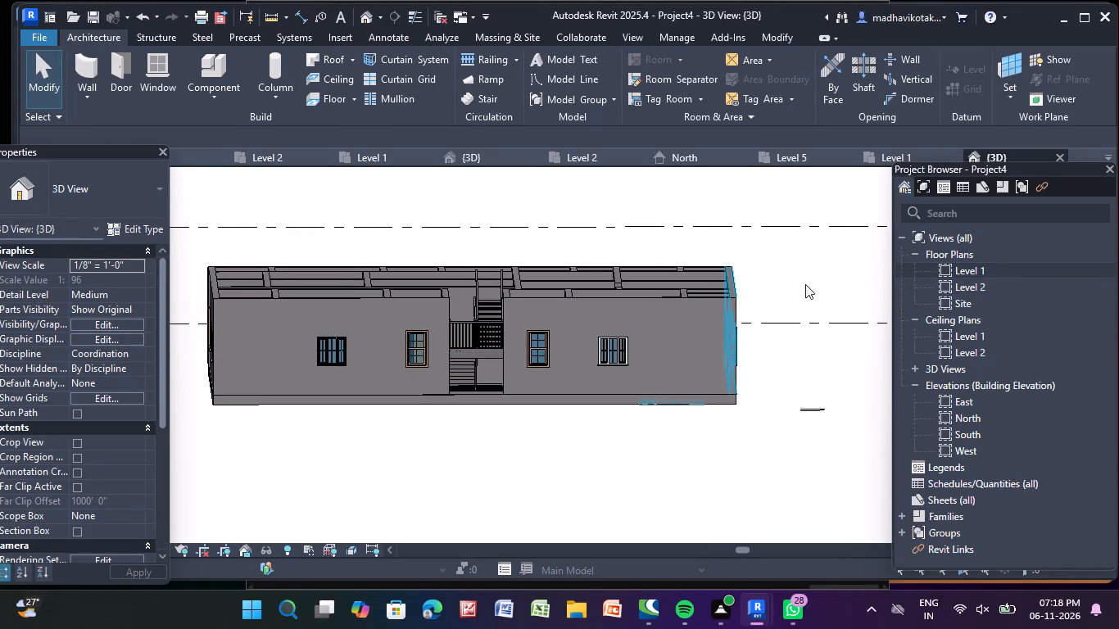
From the Level 1 floor plan, create a Generic - 12" footprint roof without defined slope, with a rectangular boundary between opposite outer corners of the exterior walls.
double_click(995, 269)
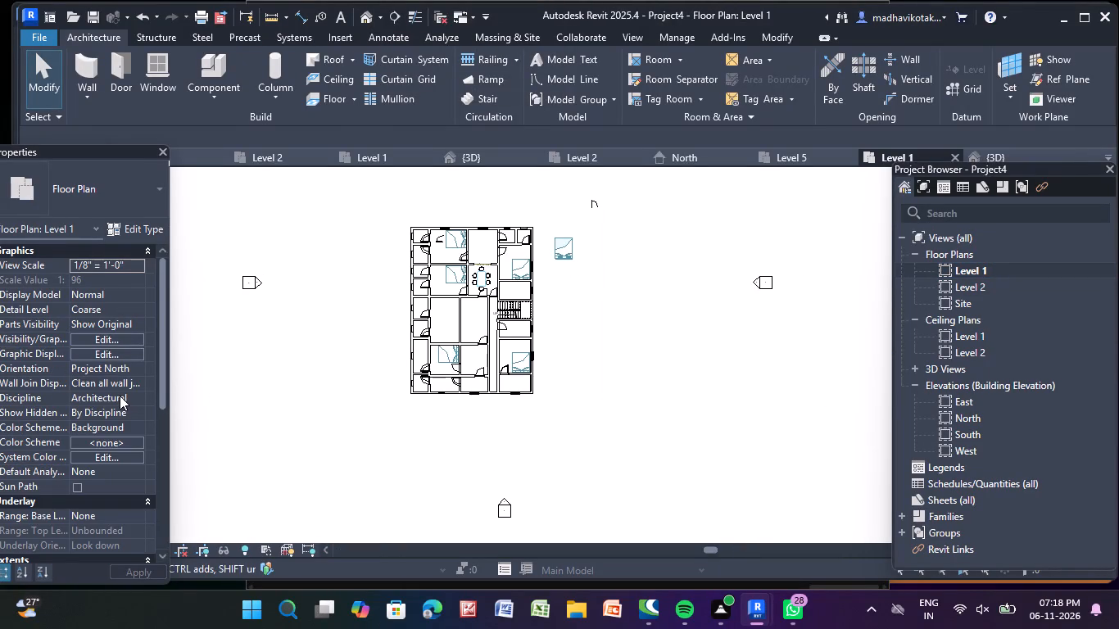
middle_click_drag(120, 396, 122, 417)
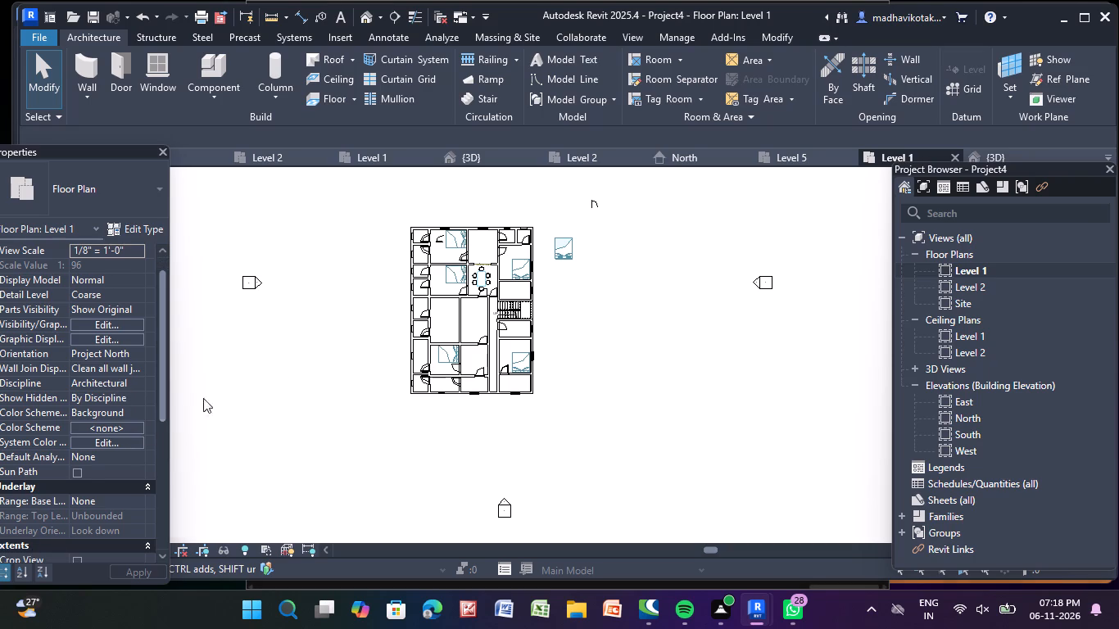
scroll(459, 282, "up", 3)
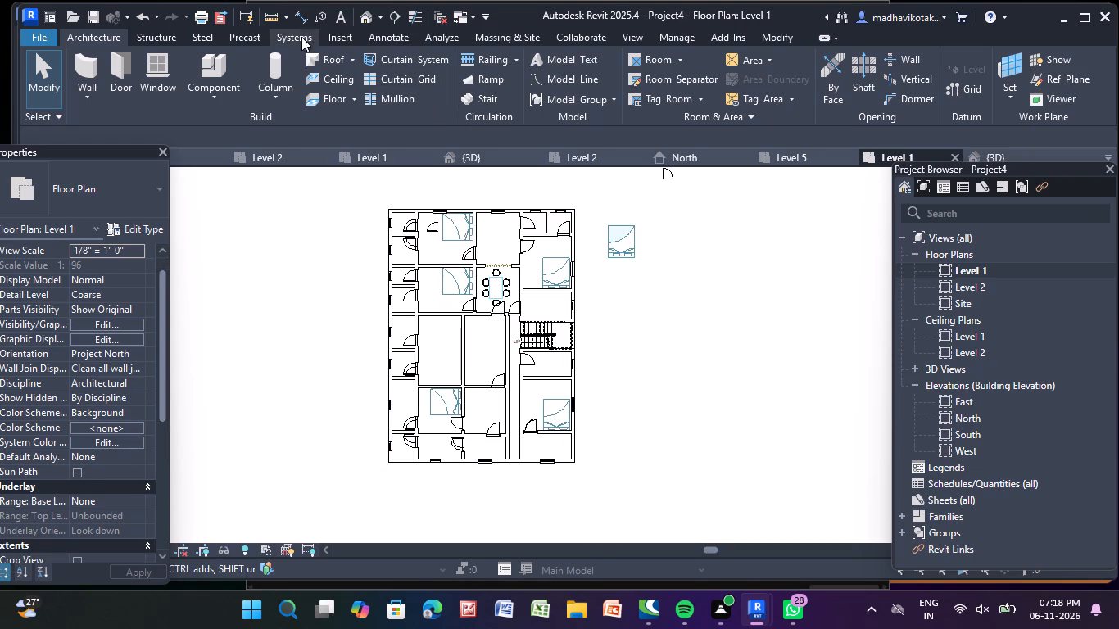
left_click(334, 65)
left_click(555, 338)
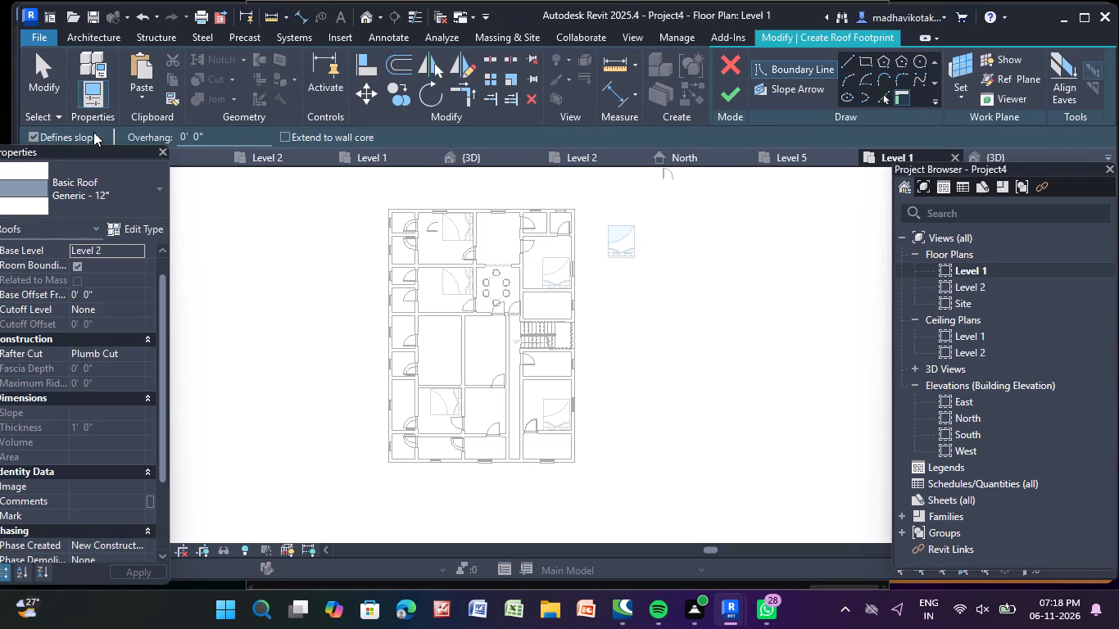
left_click(91, 133)
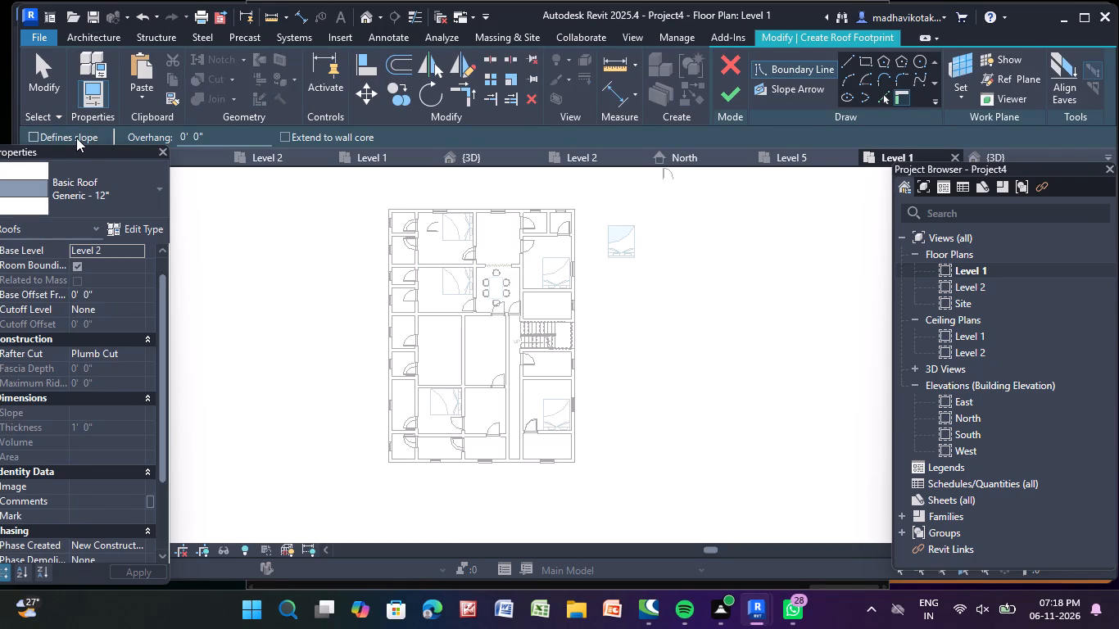
left_click(859, 62)
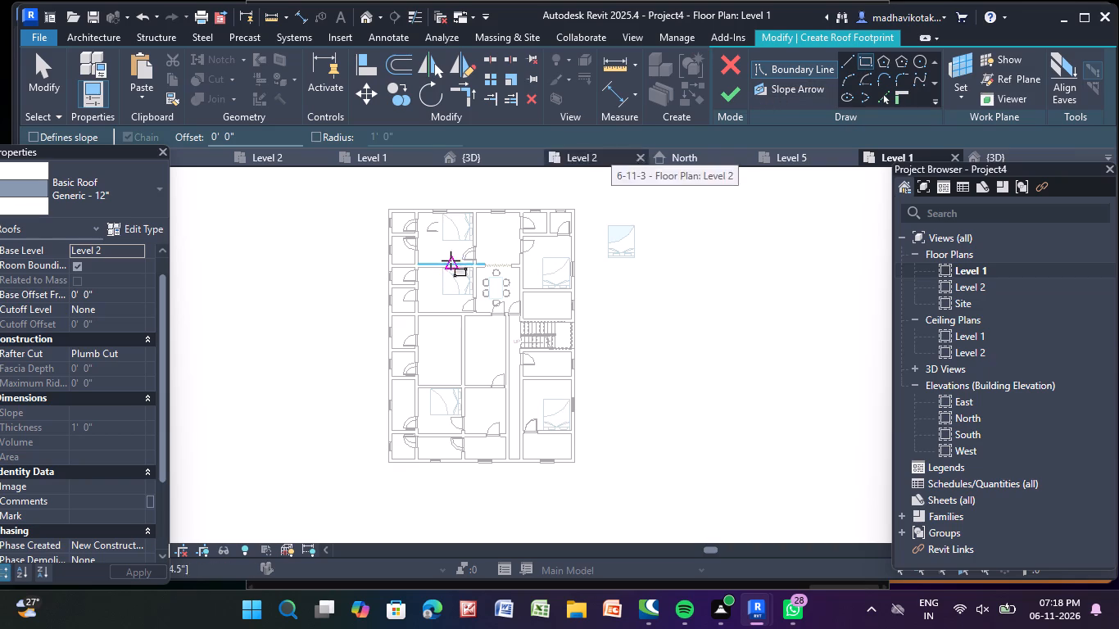
scroll(406, 206, "up", 2)
scroll(338, 221, "up", 4)
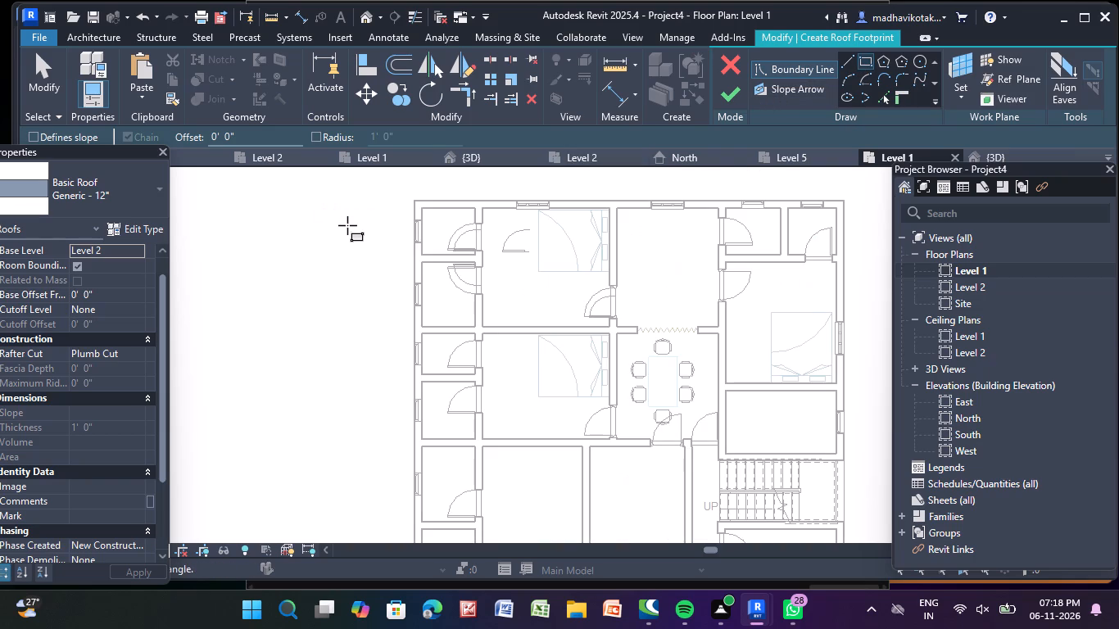
middle_click_drag(282, 256, 264, 260)
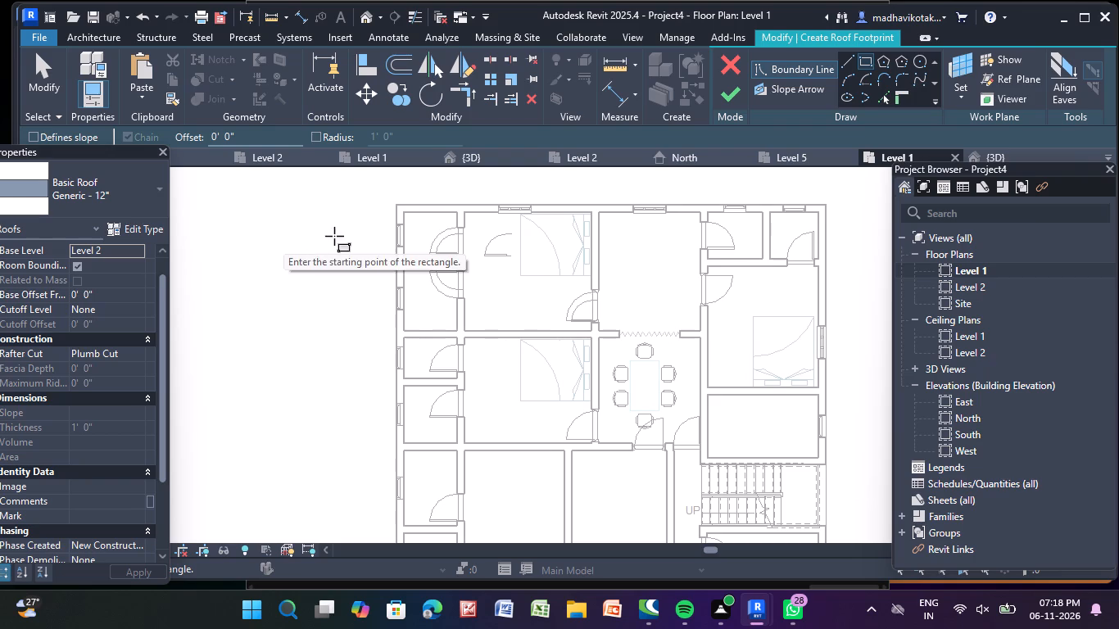
left_click(398, 203)
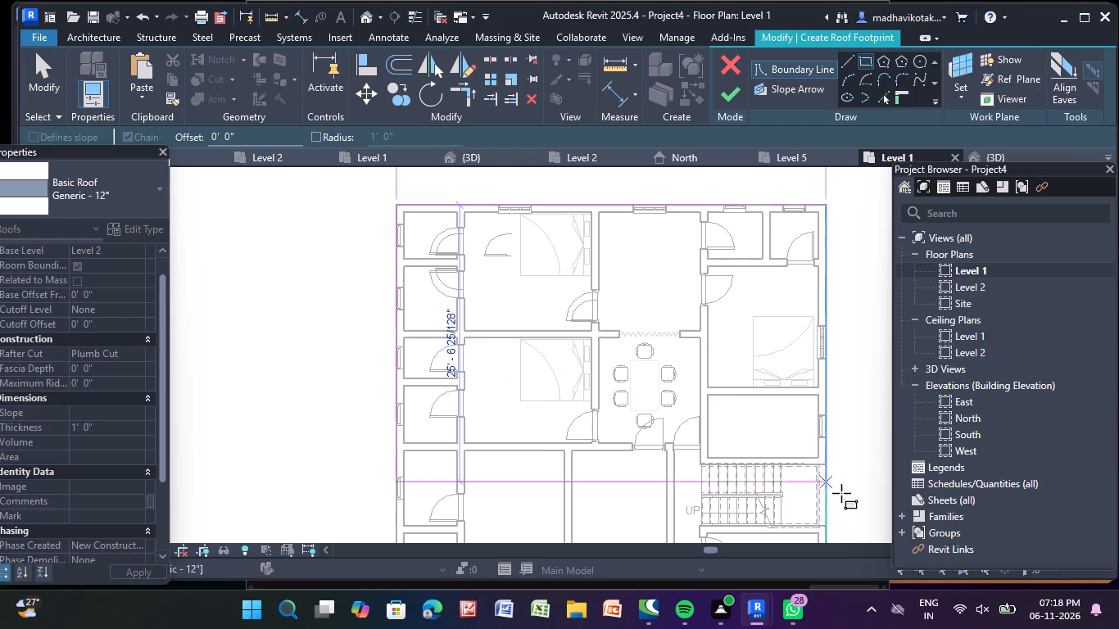
middle_click_drag(809, 473, 777, 447)
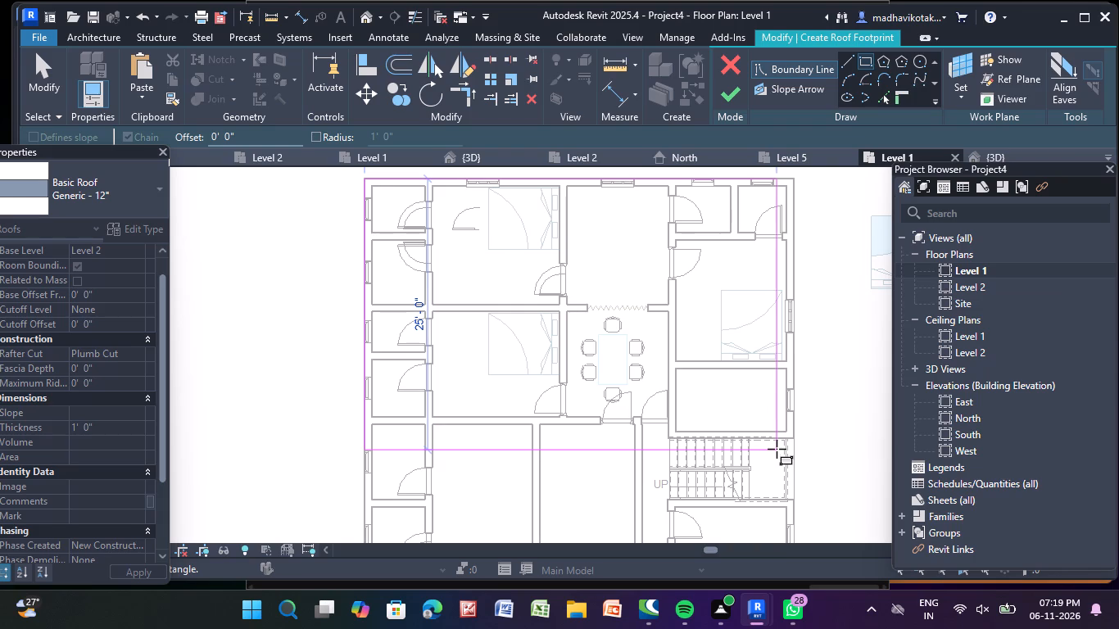
middle_click_drag(766, 534, 642, 243)
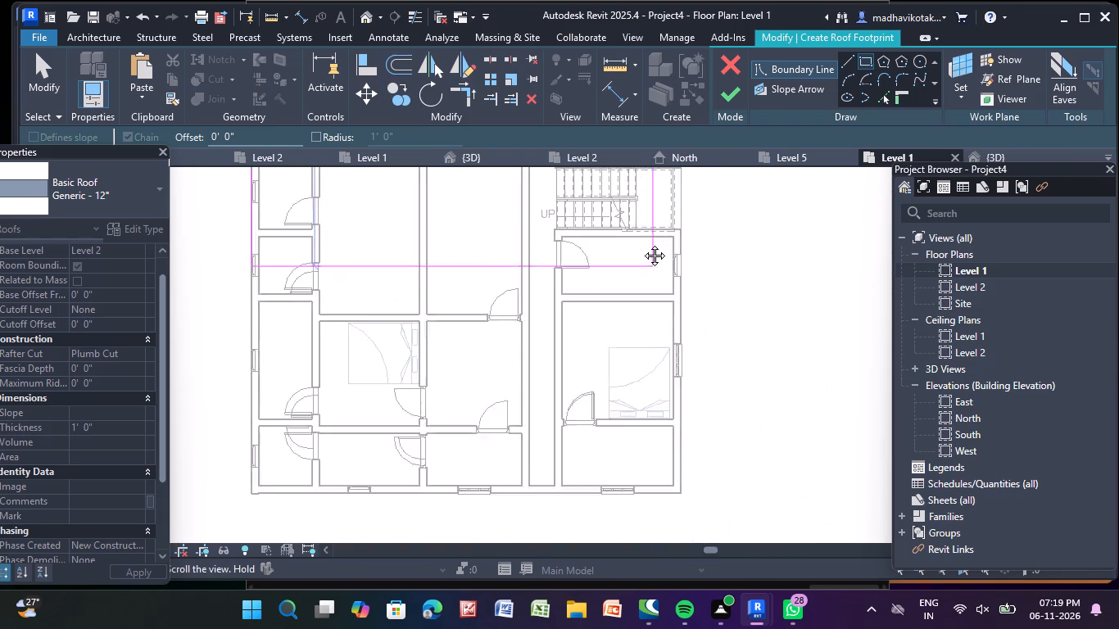
middle_click_drag(642, 243, 623, 211)
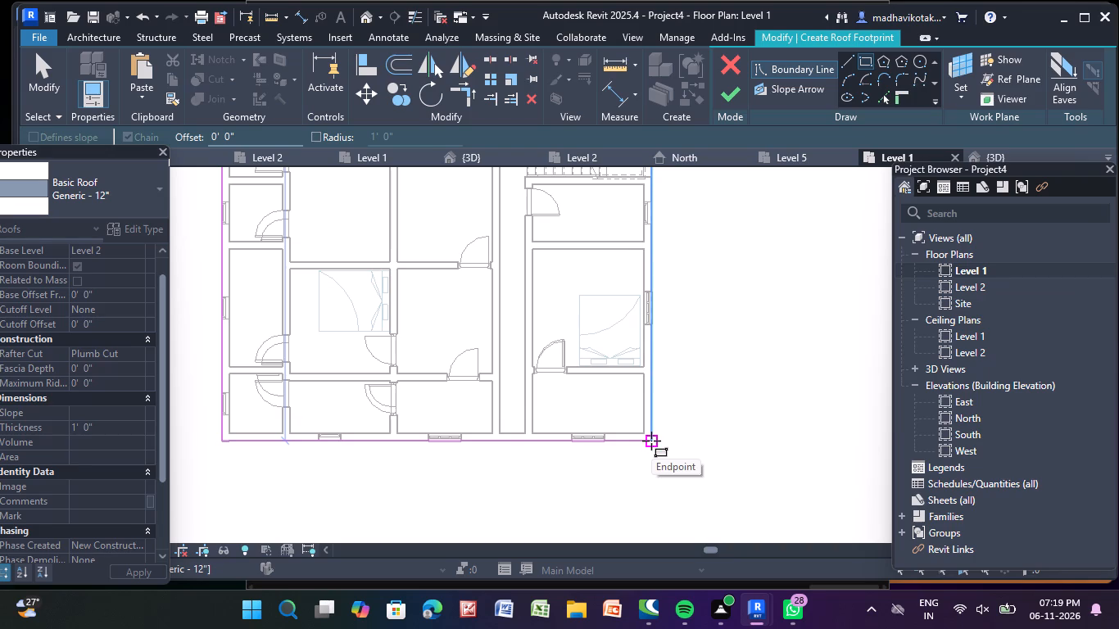
left_click(651, 441)
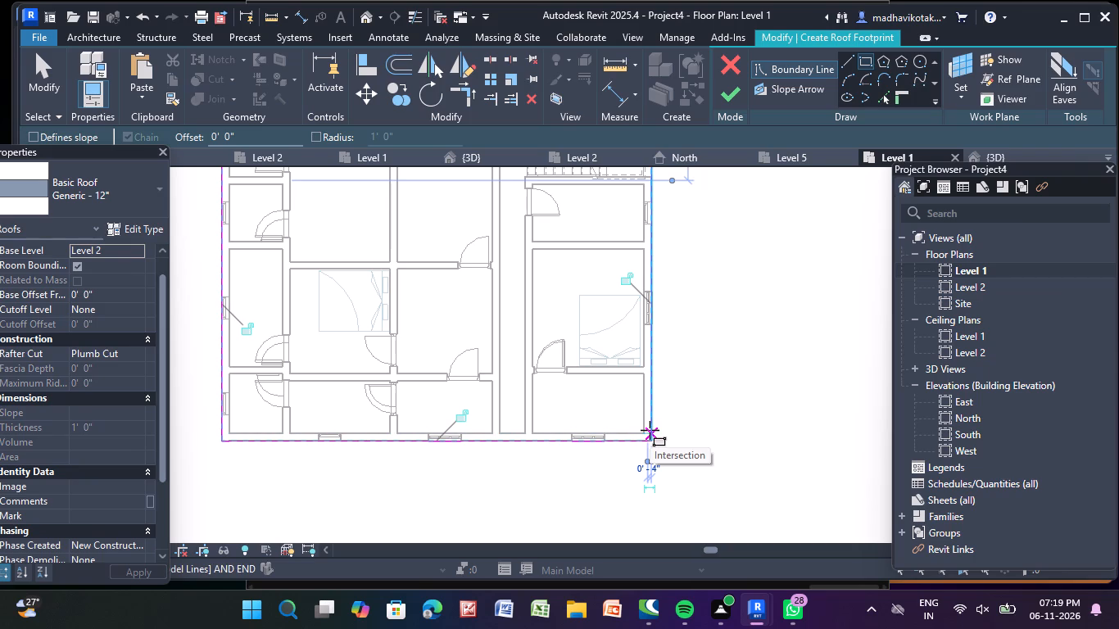
left_click(734, 96)
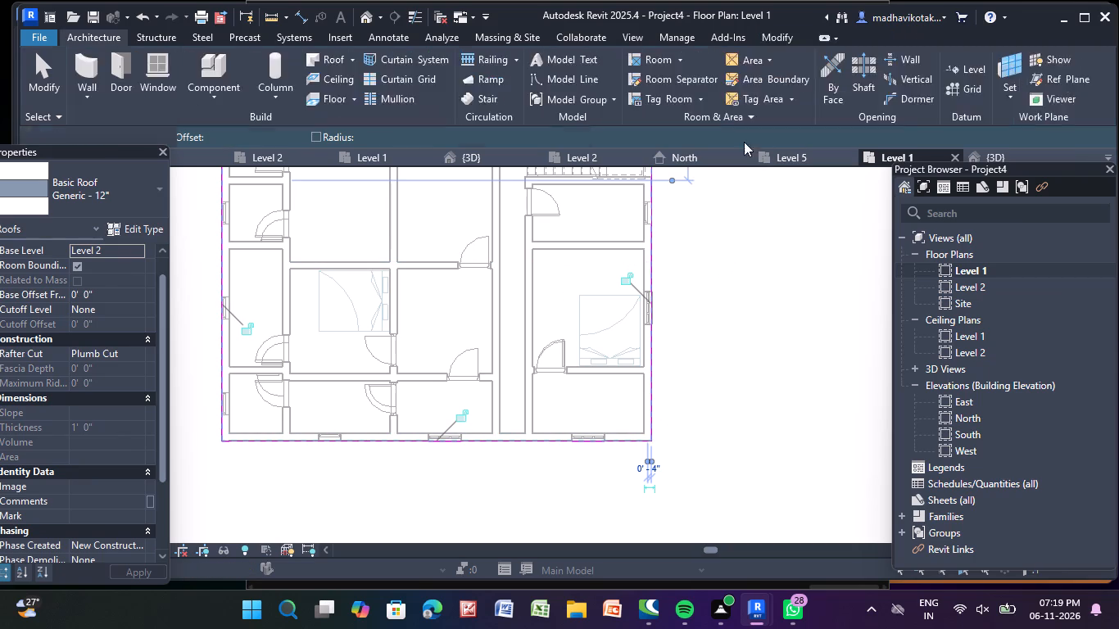
left_click(755, 326)
Examine the roof and its fit over the walls and stair from several sides in the 3D view.
scroll(695, 305, "down", 4)
scroll(557, 301, "down", 3)
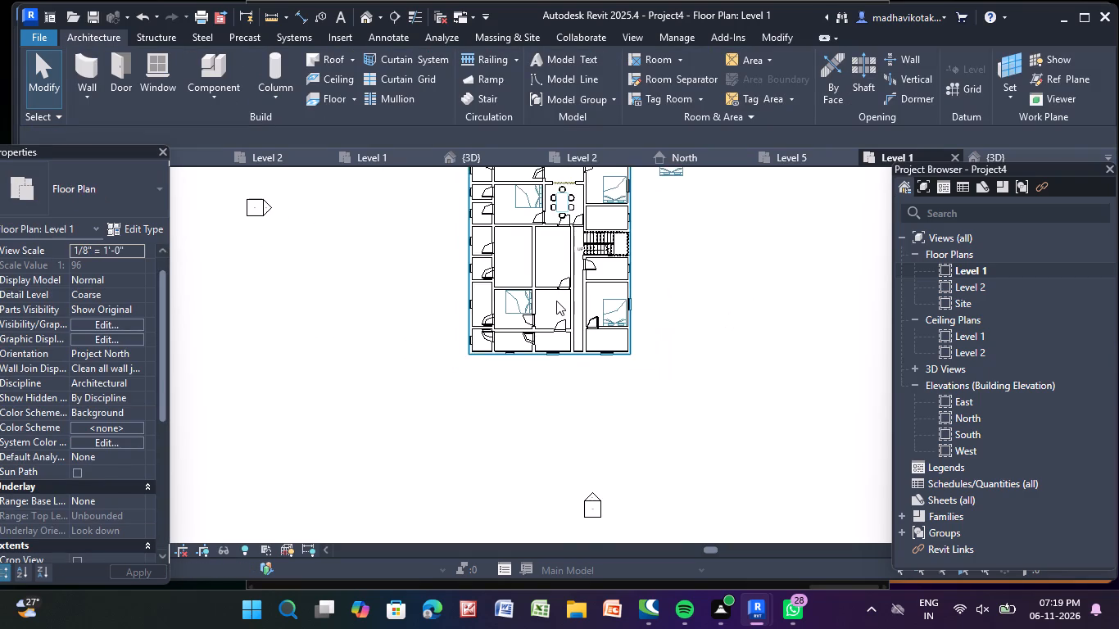
middle_click_drag(553, 302, 459, 482)
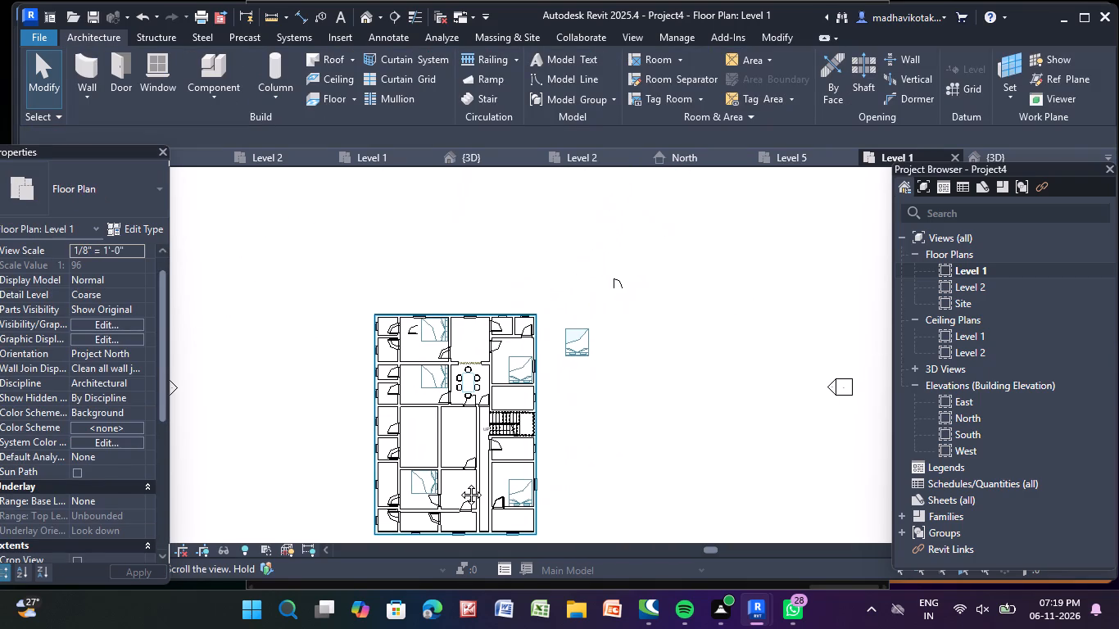
middle_click_drag(459, 482, 459, 482)
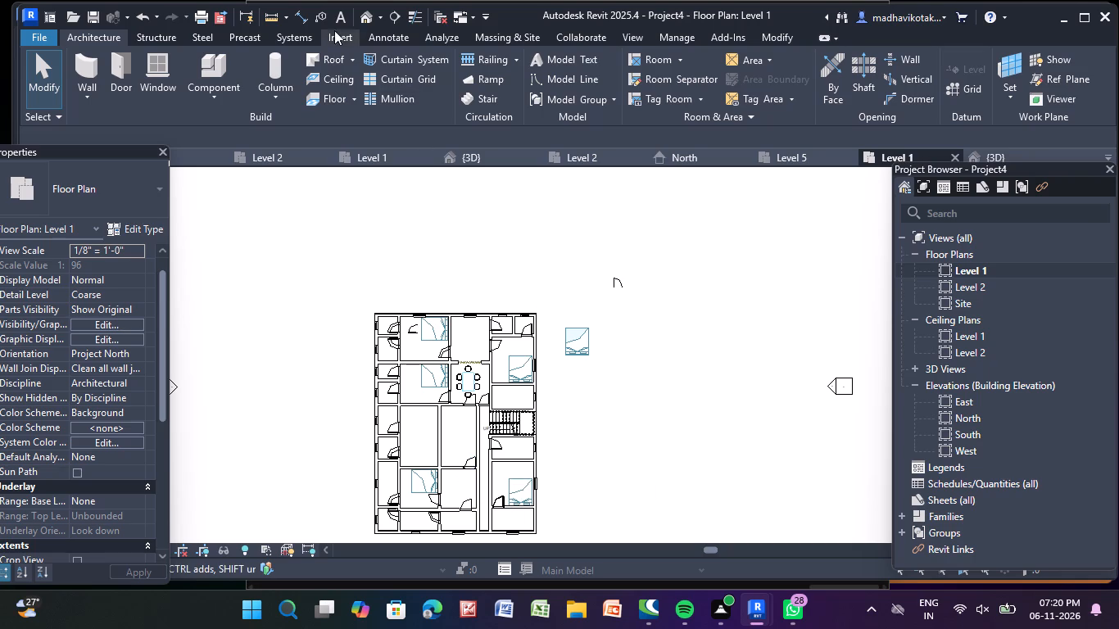
left_click(365, 16)
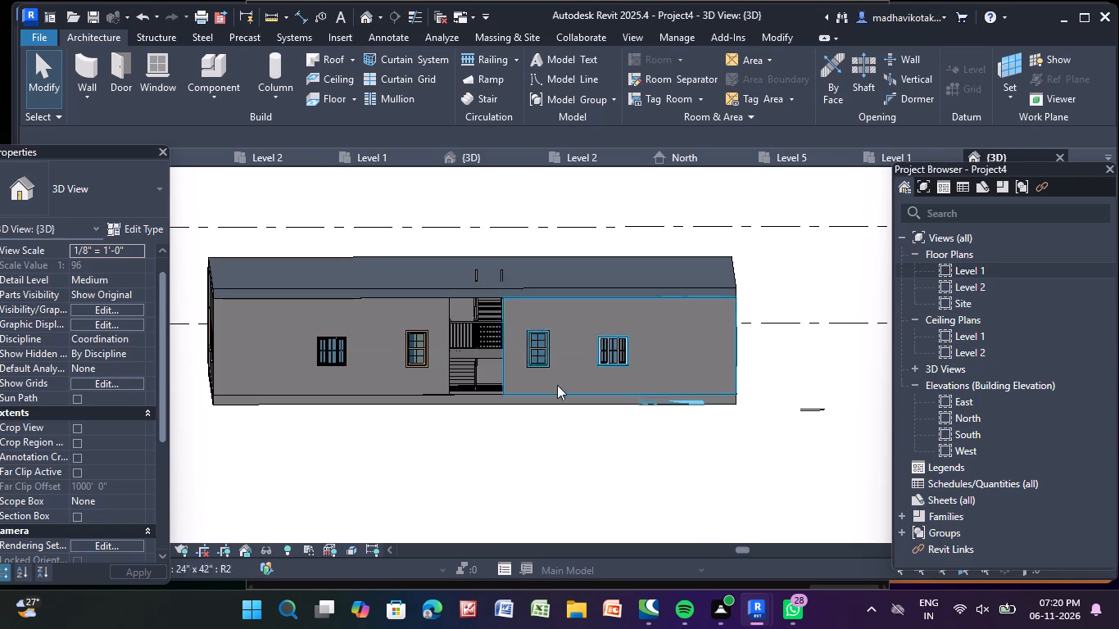
middle_click_drag(641, 456, 545, 523, "shift")
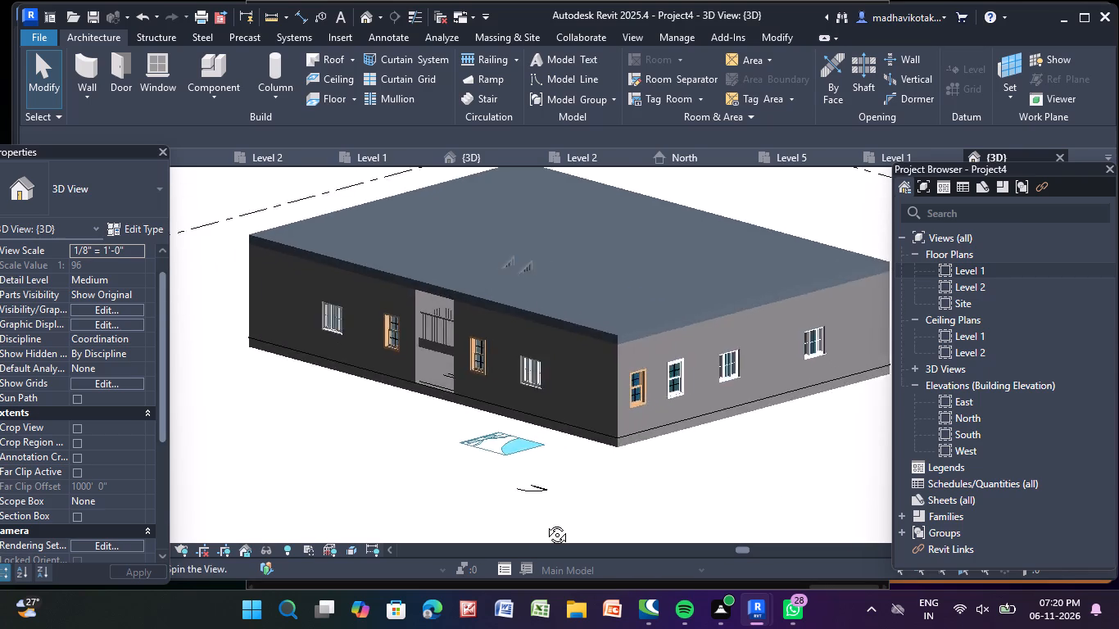
middle_click_drag(545, 523, 524, 510, "shift")
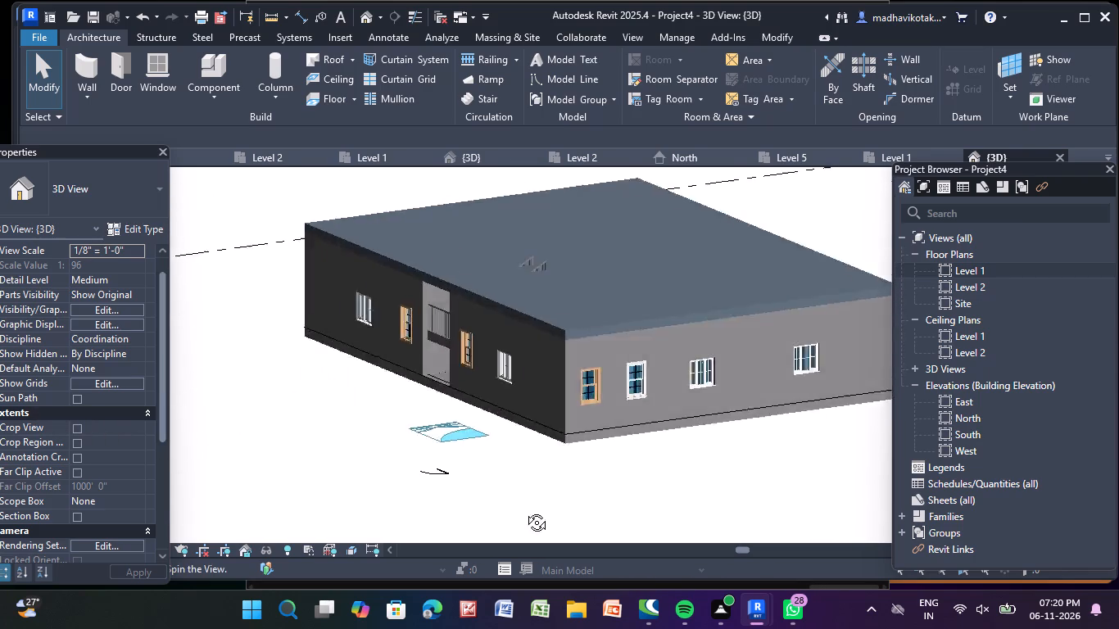
middle_click_drag(524, 510, 639, 439, "shift")
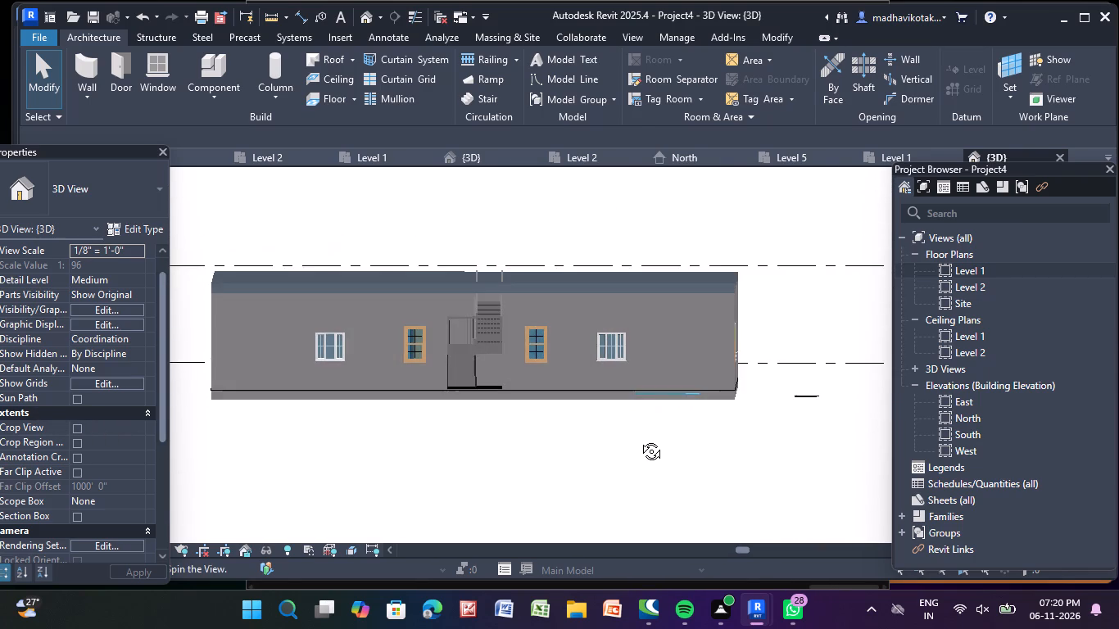
middle_click_drag(639, 439, 637, 439, "shift")
scroll(637, 439, "down", 1)
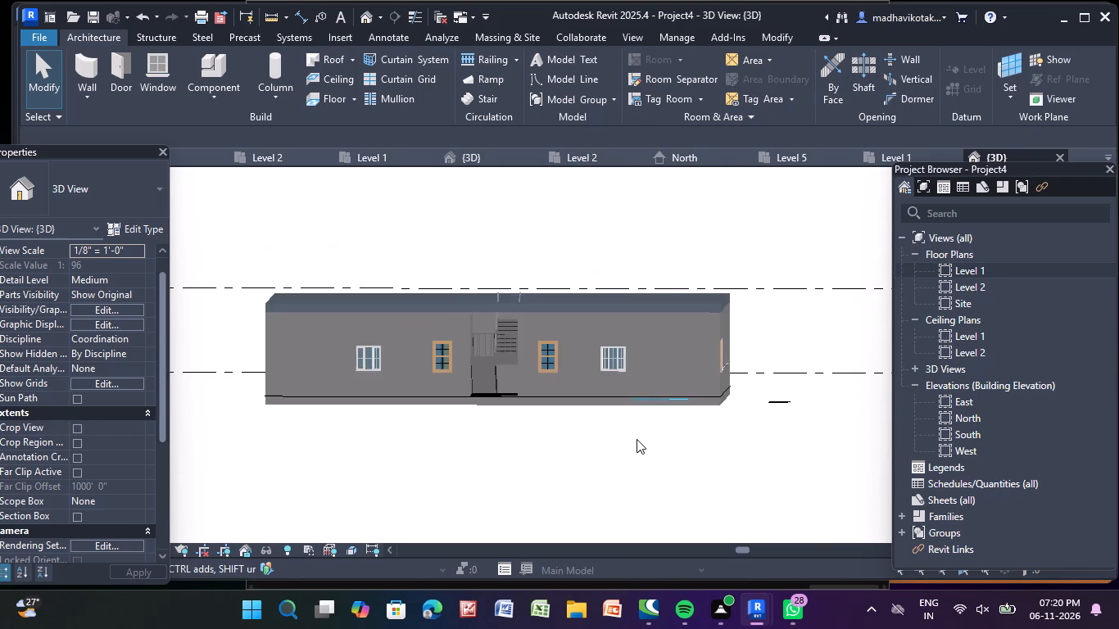
middle_click(637, 439)
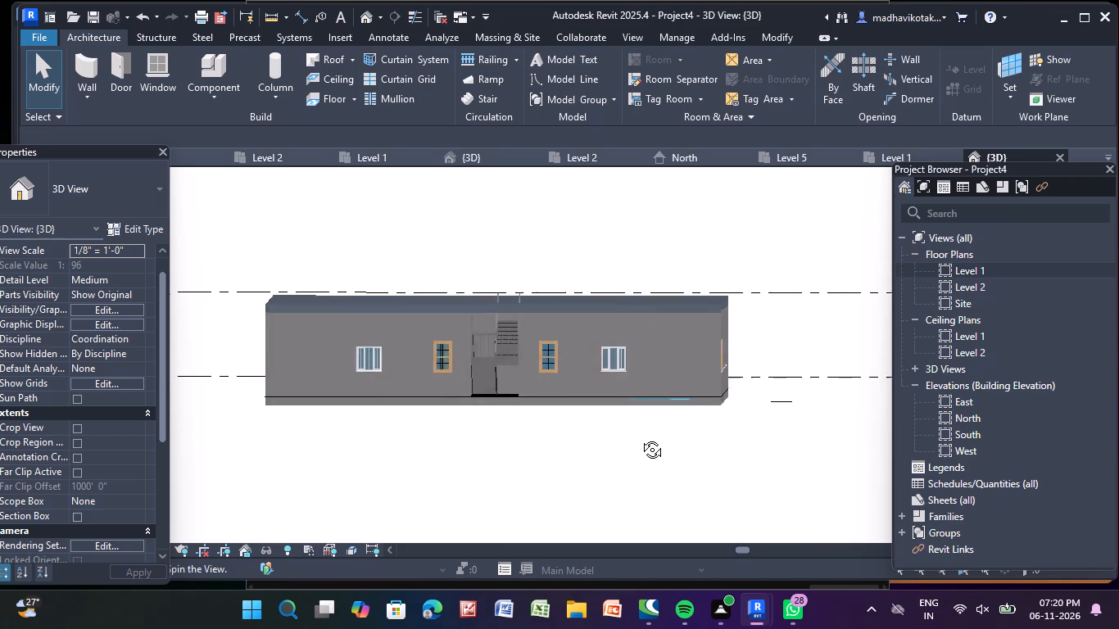
scroll(486, 309, "up", 3)
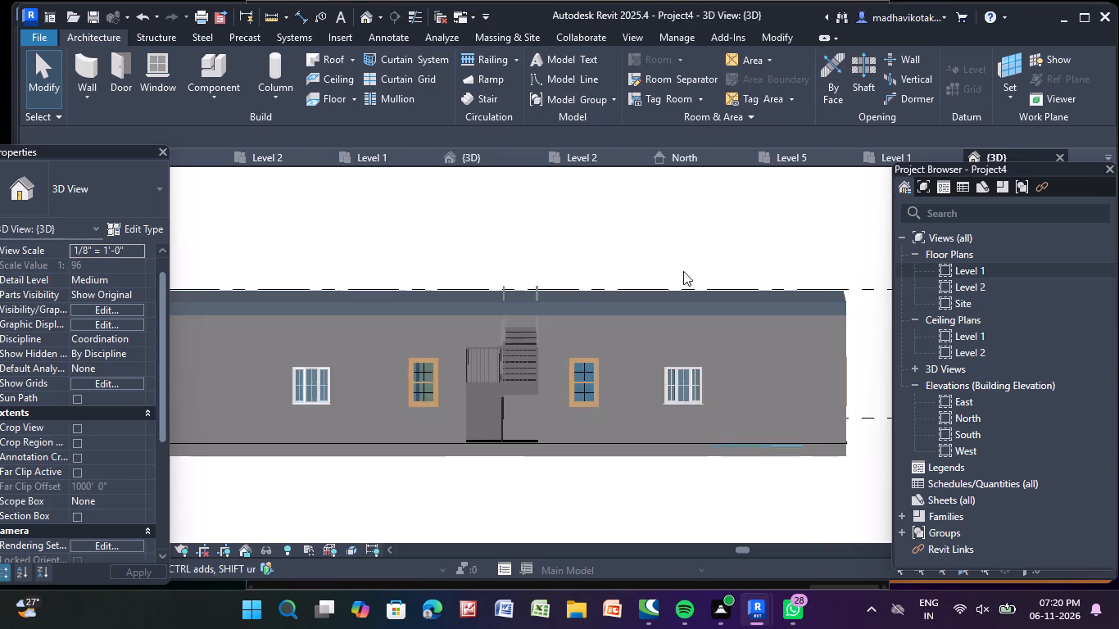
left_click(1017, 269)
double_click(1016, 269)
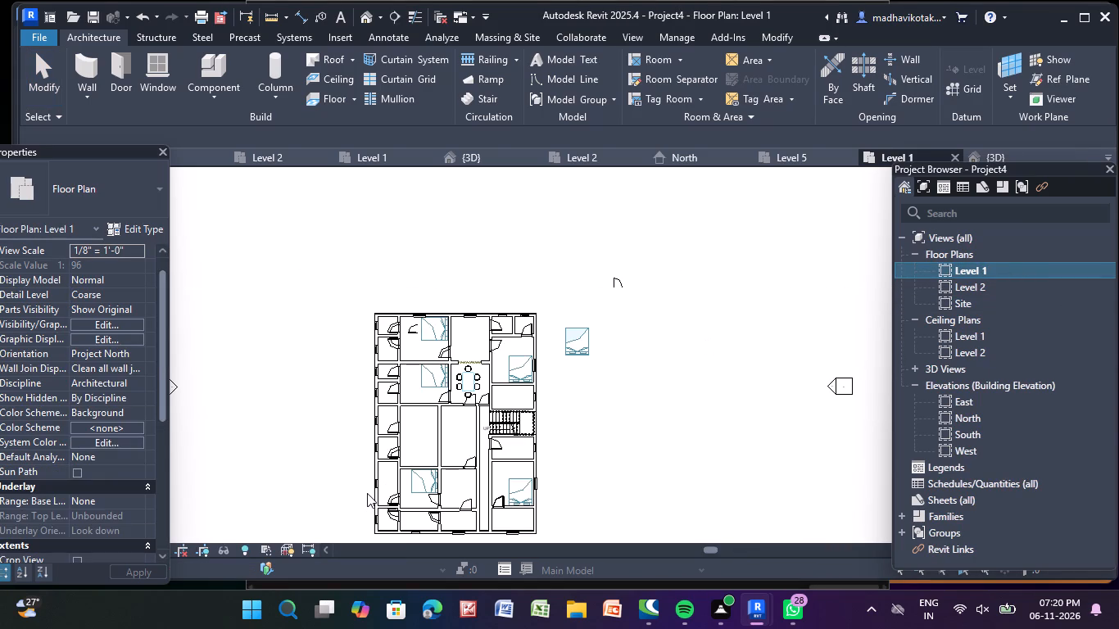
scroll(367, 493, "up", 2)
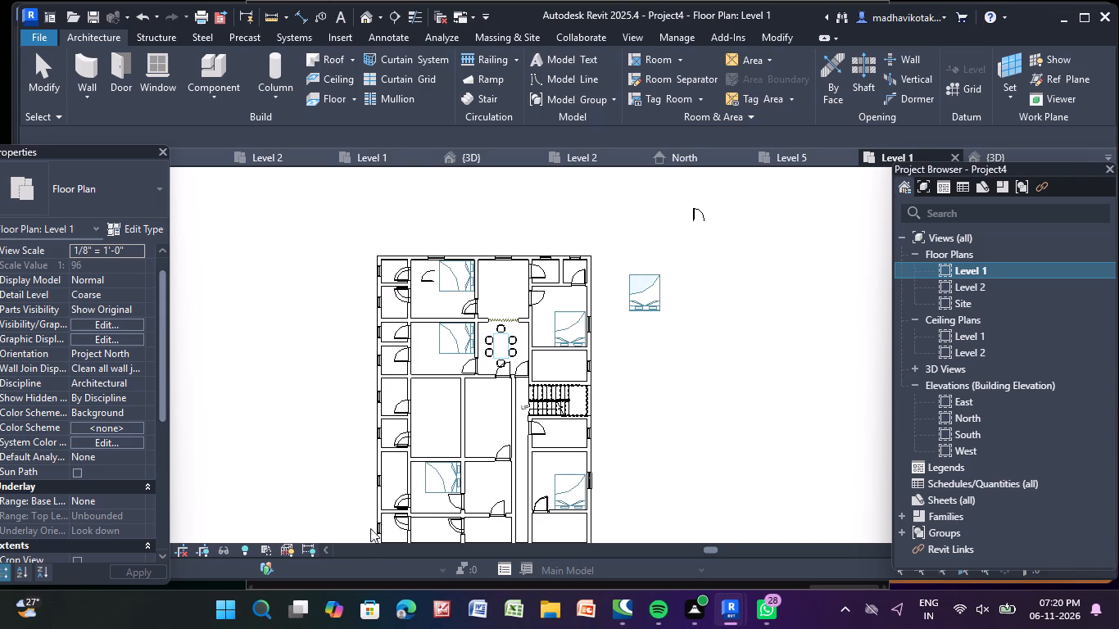
In the North elevation, add three levels above Level 2, each picked from the level below with a 10' offset.
double_click(992, 416)
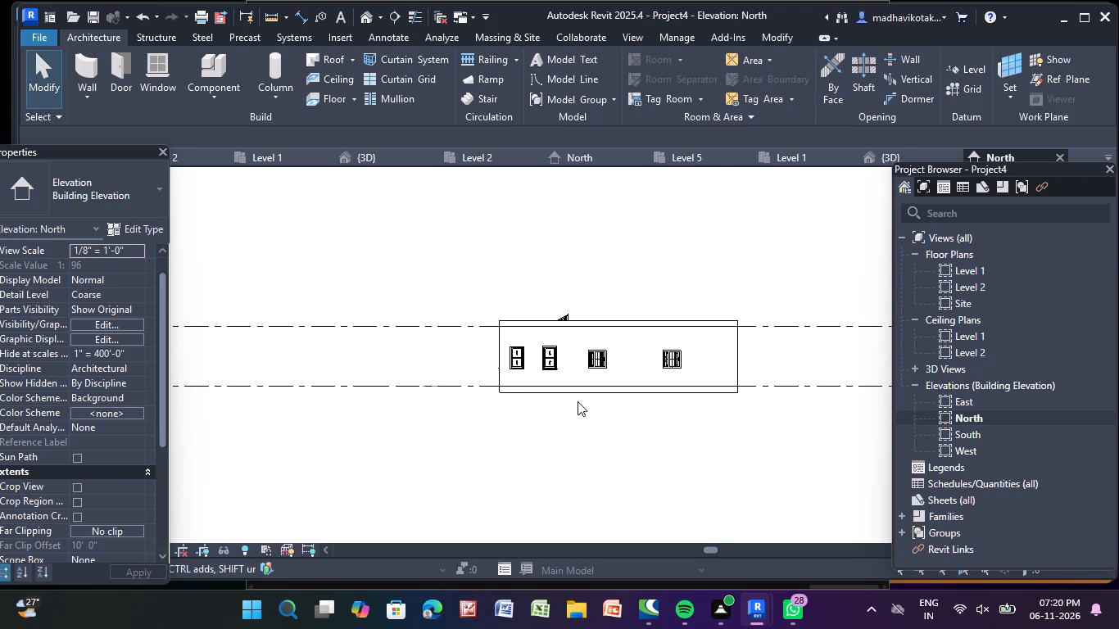
scroll(578, 401, "down", 1)
middle_click_drag(435, 398, 329, 382)
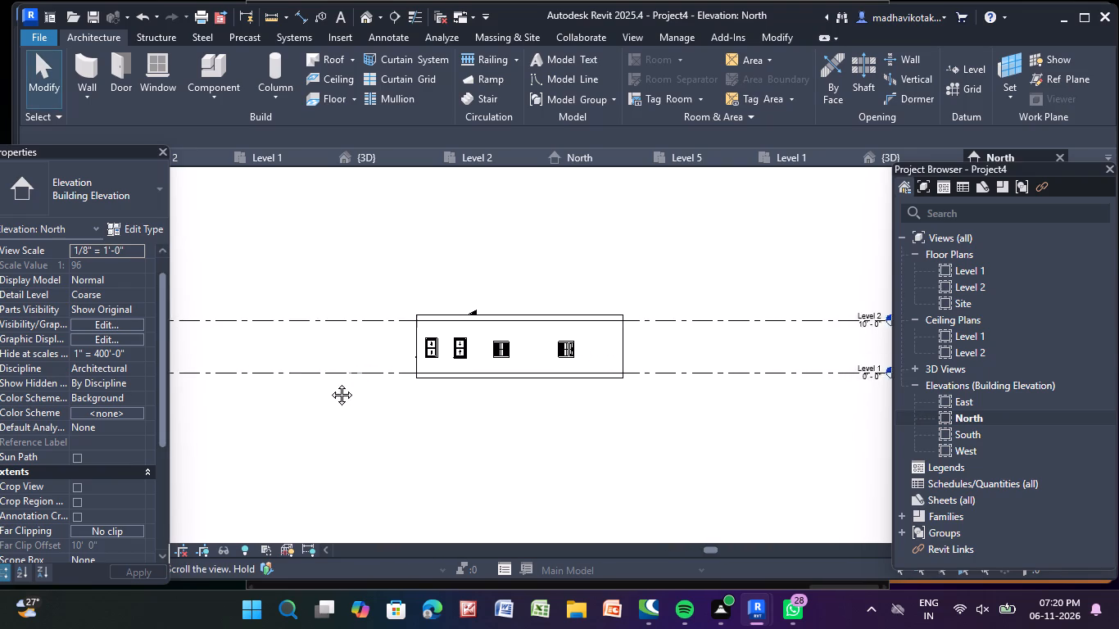
middle_click_drag(329, 382, 301, 382)
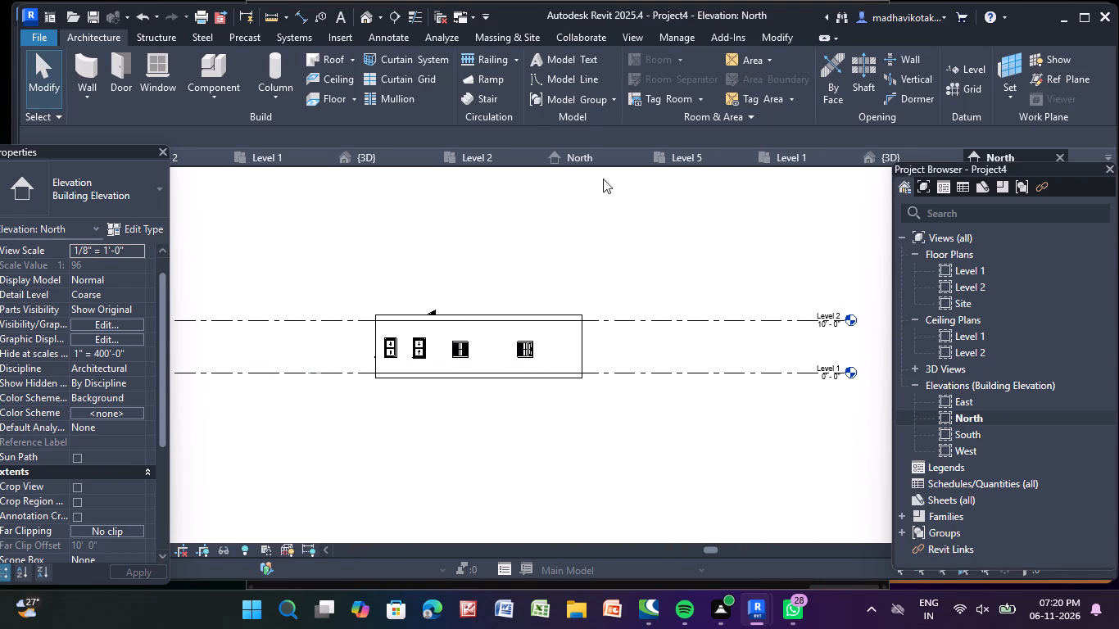
left_click(964, 68)
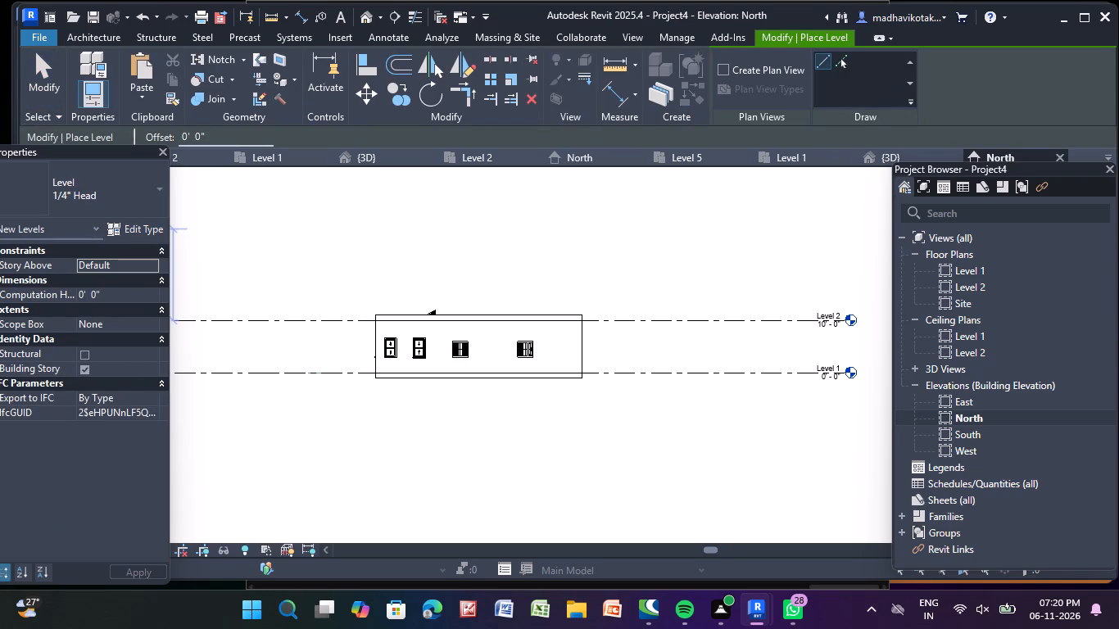
left_click(210, 131)
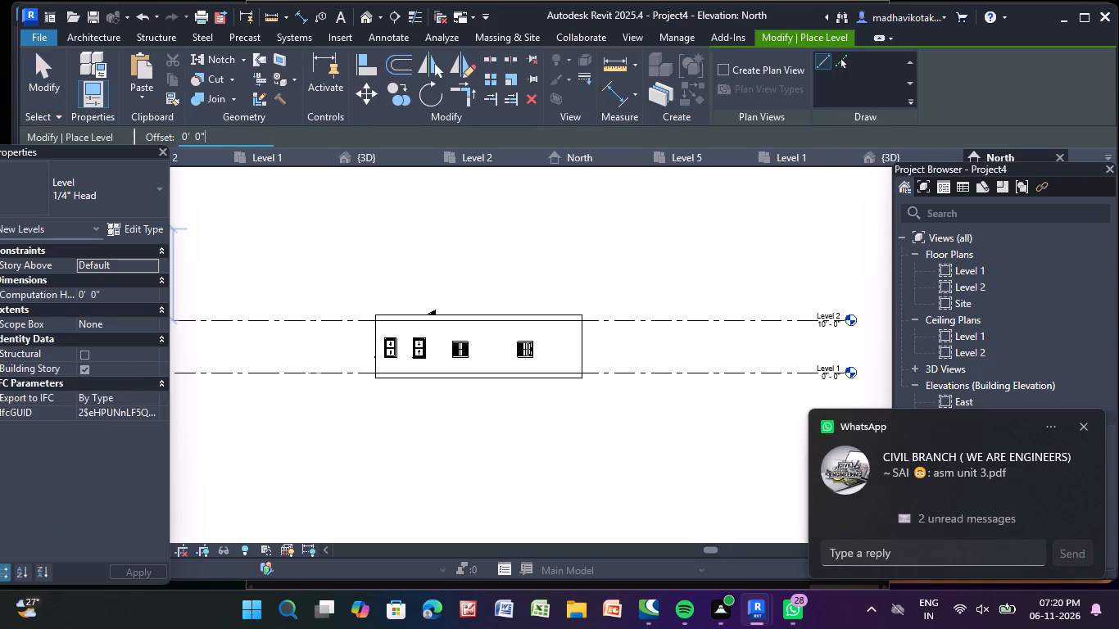
key("BackSpace")
key("BackSpace")
key("BackSpace")
key("BackSpace")
key("BackSpace")
key("BackSpace")
key("1")
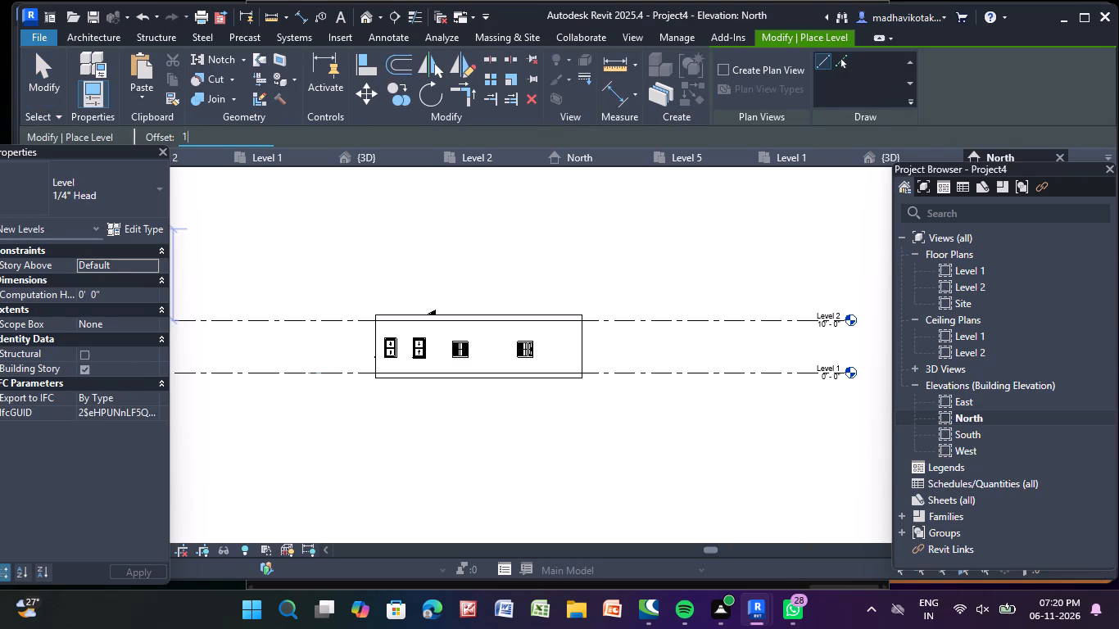
type("0'")
key("Return")
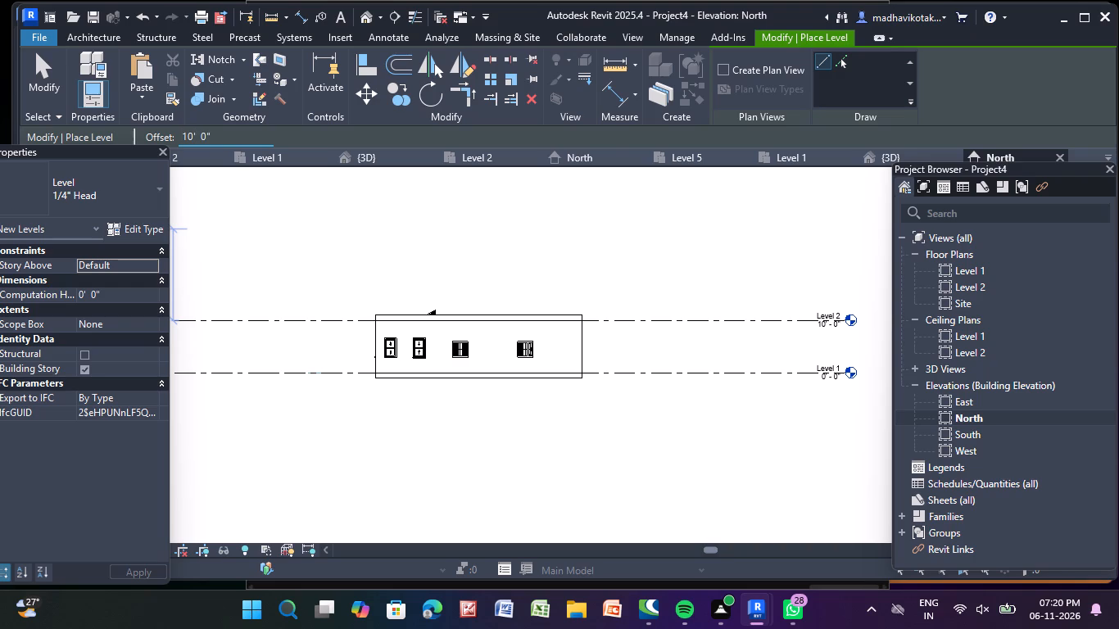
left_click(840, 59)
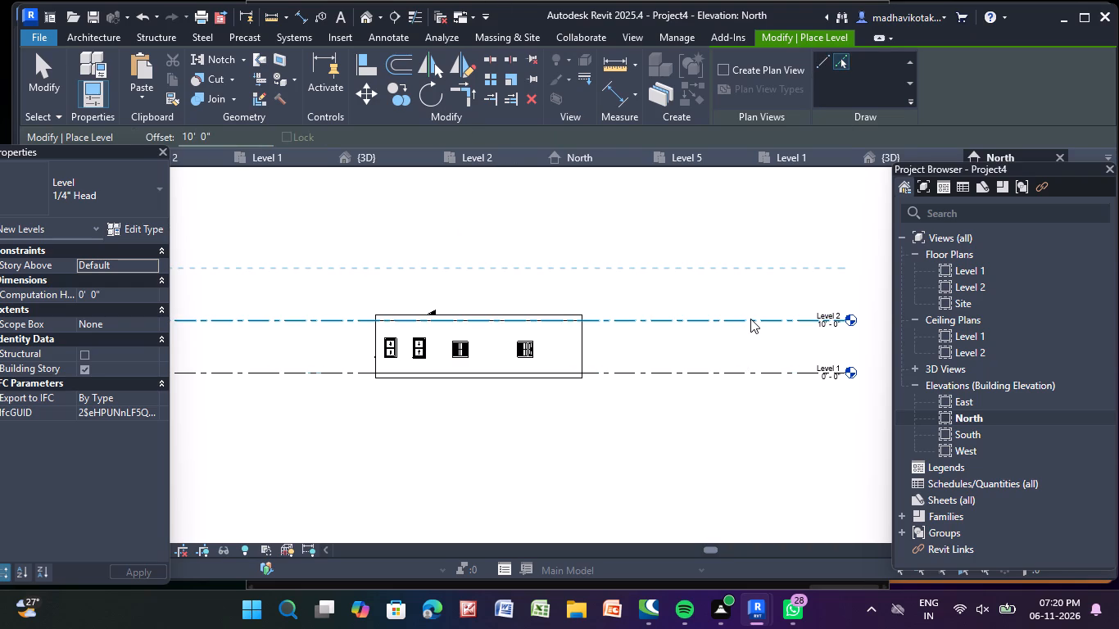
left_click(750, 319)
middle_click_drag(745, 296, 743, 301)
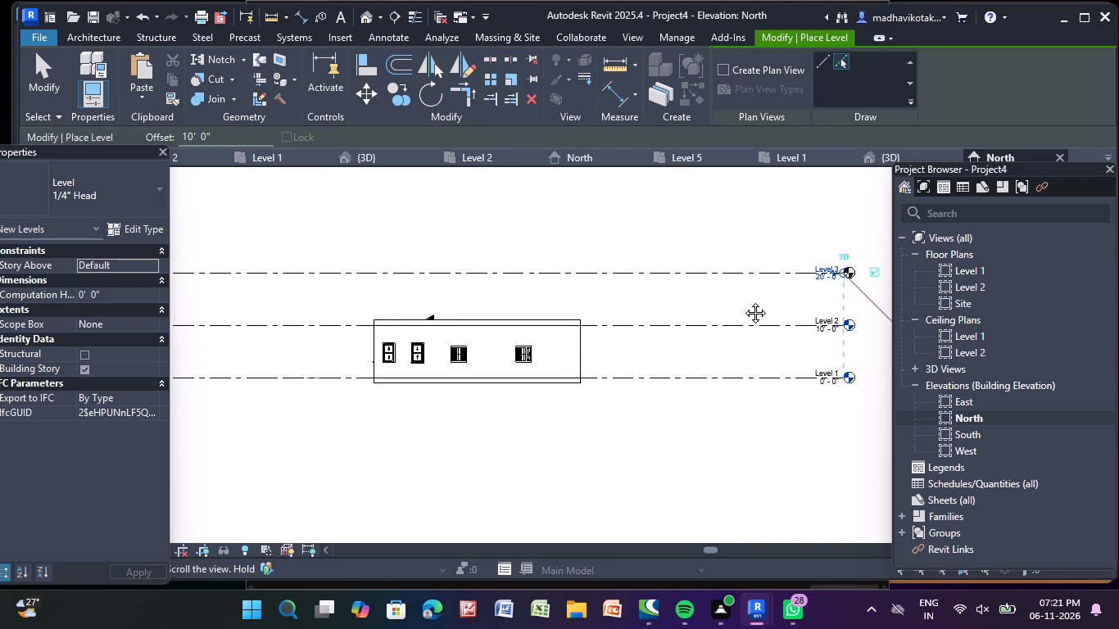
middle_click_drag(743, 301, 718, 367)
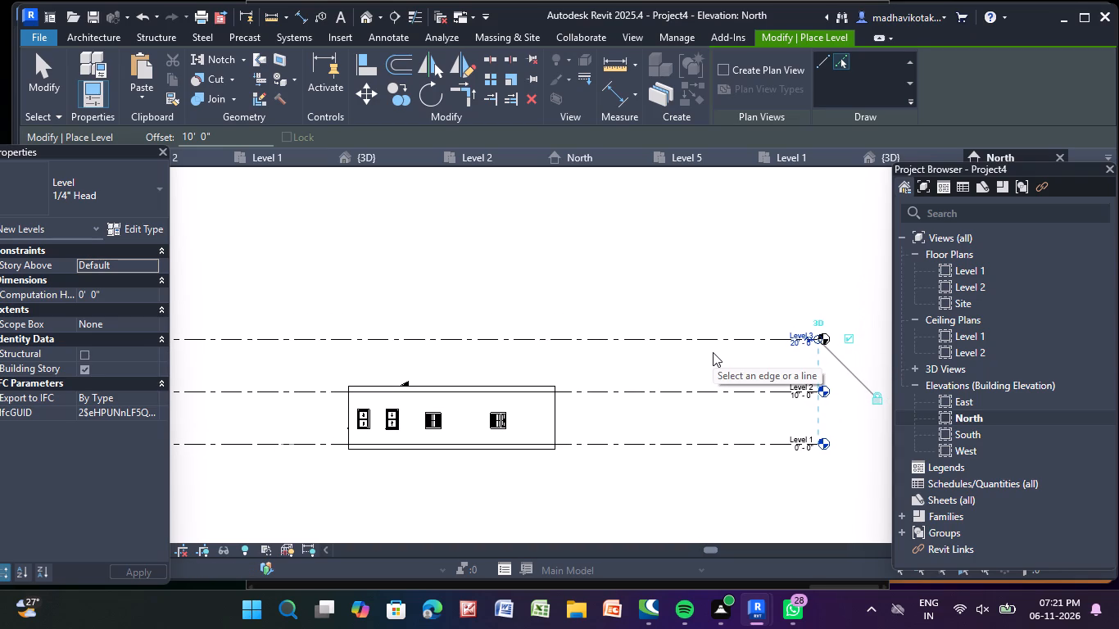
left_click(709, 335)
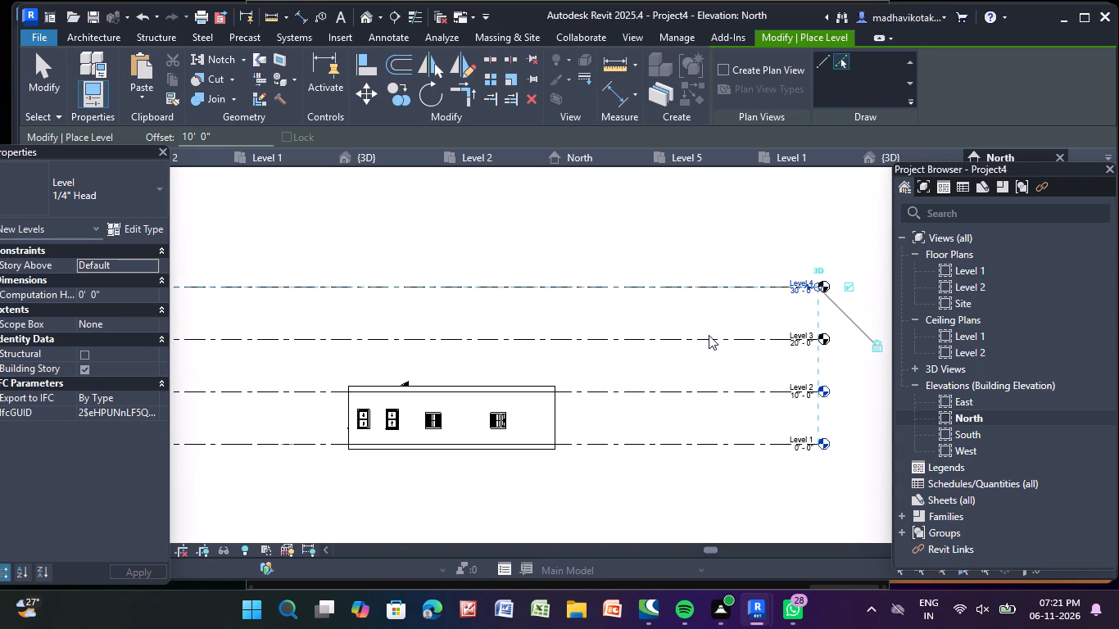
left_click(705, 283)
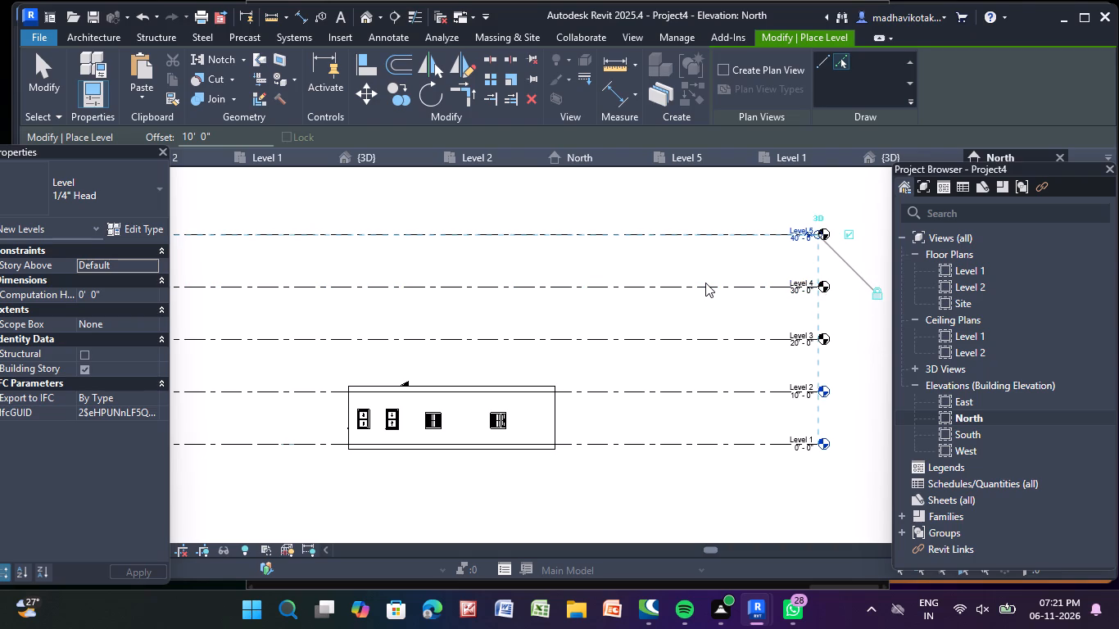
key("Escape")
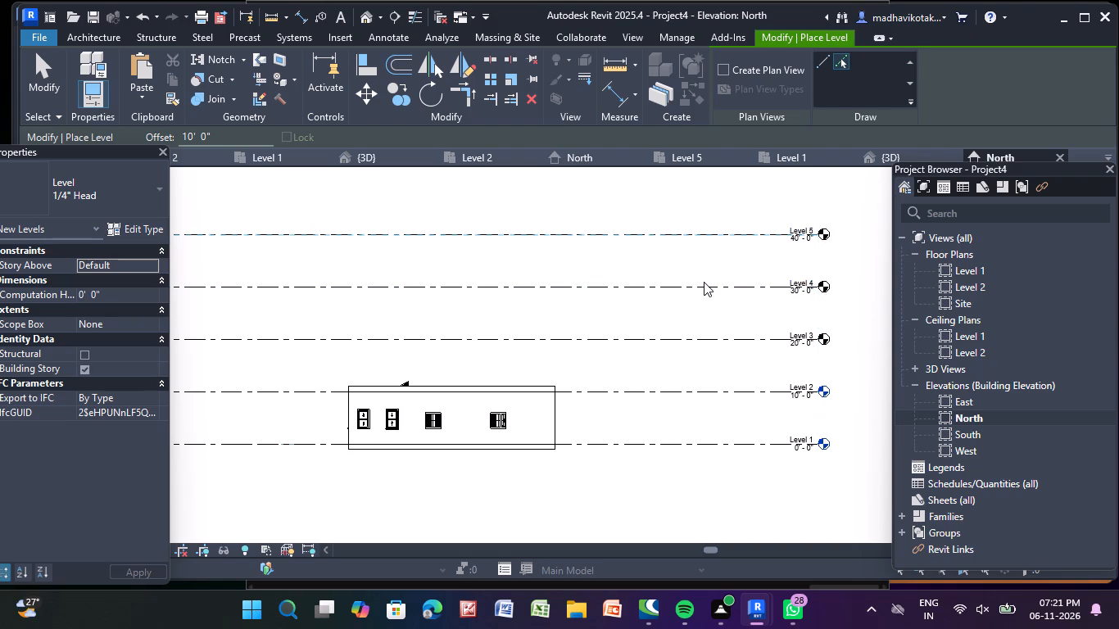
key("Escape")
key("Escape")
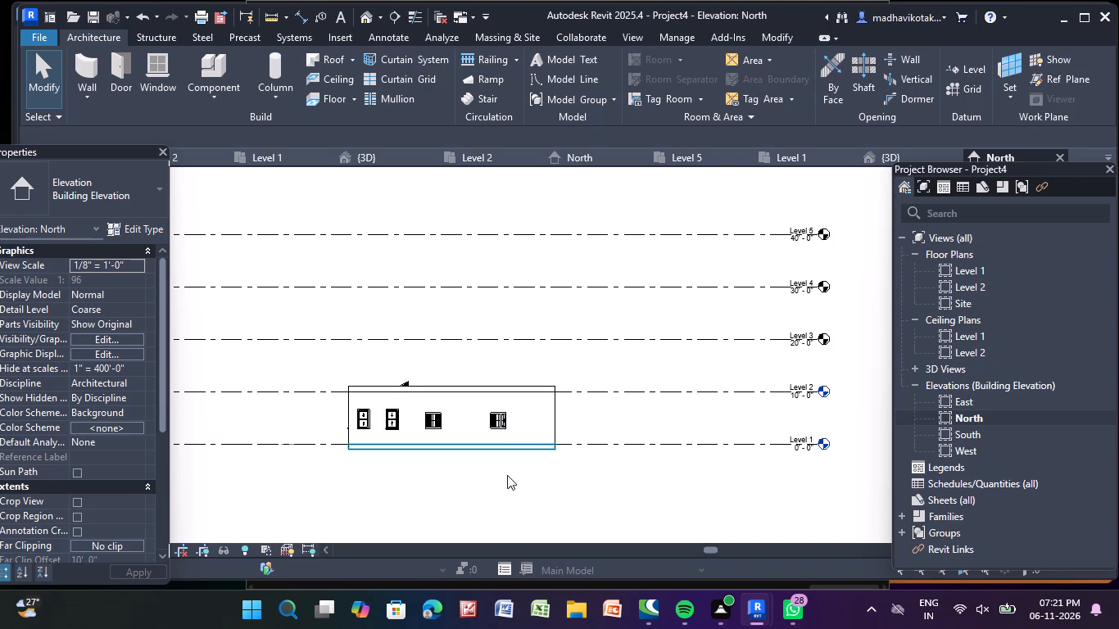
Copy the entire building storey in the North elevation and paste it aligned to Level 2, Level 3 and Level 4.
middle_click_drag(523, 510, 513, 491)
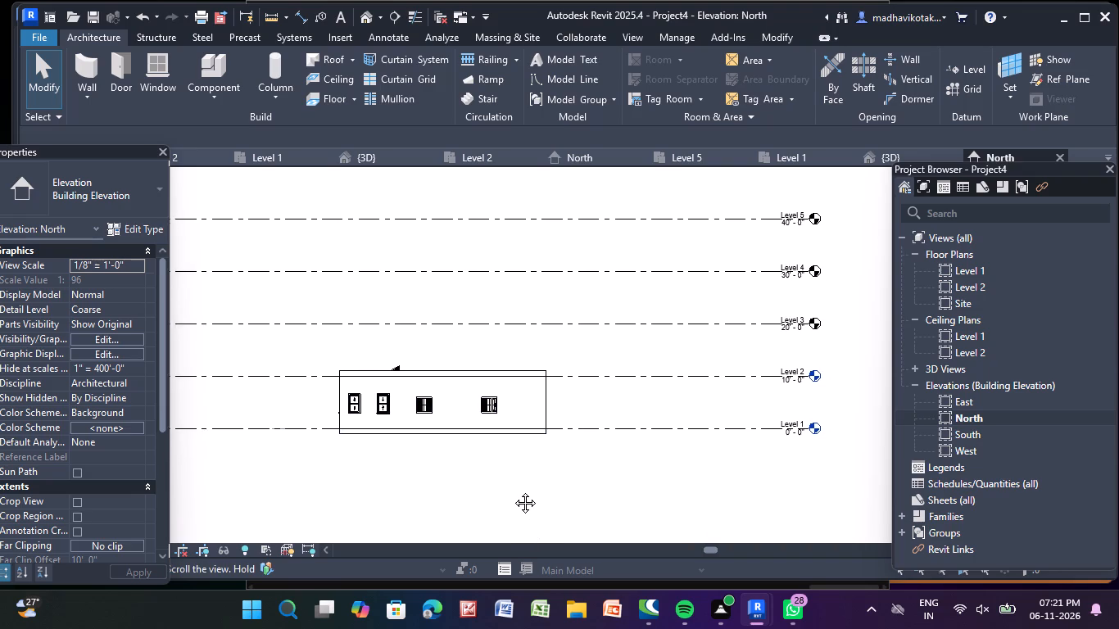
middle_click_drag(513, 491, 506, 464)
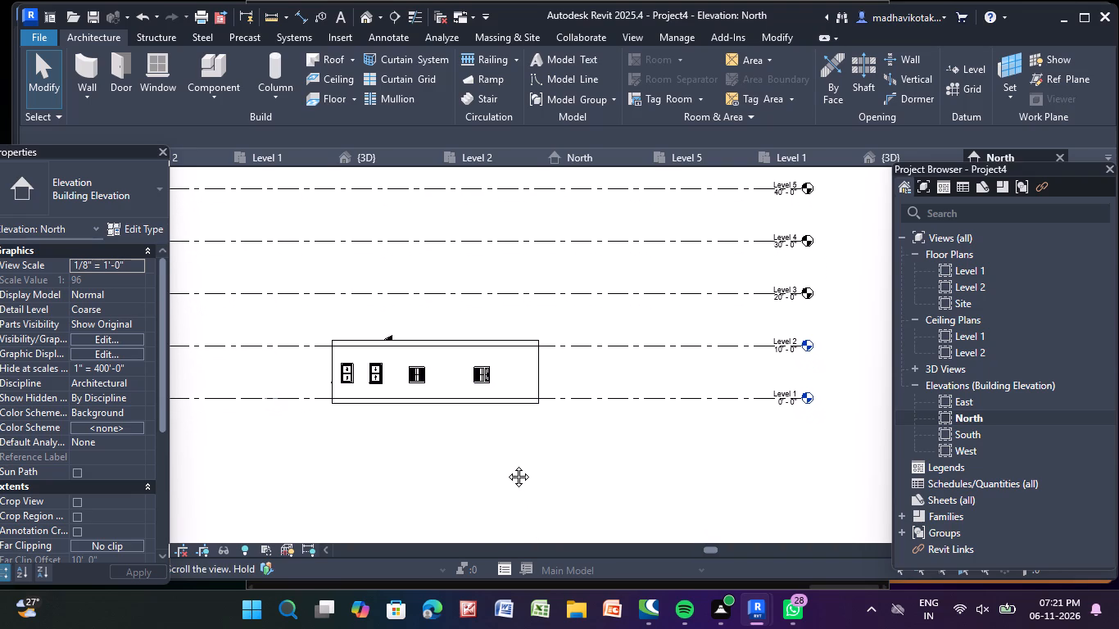
middle_click_drag(506, 464, 505, 459)
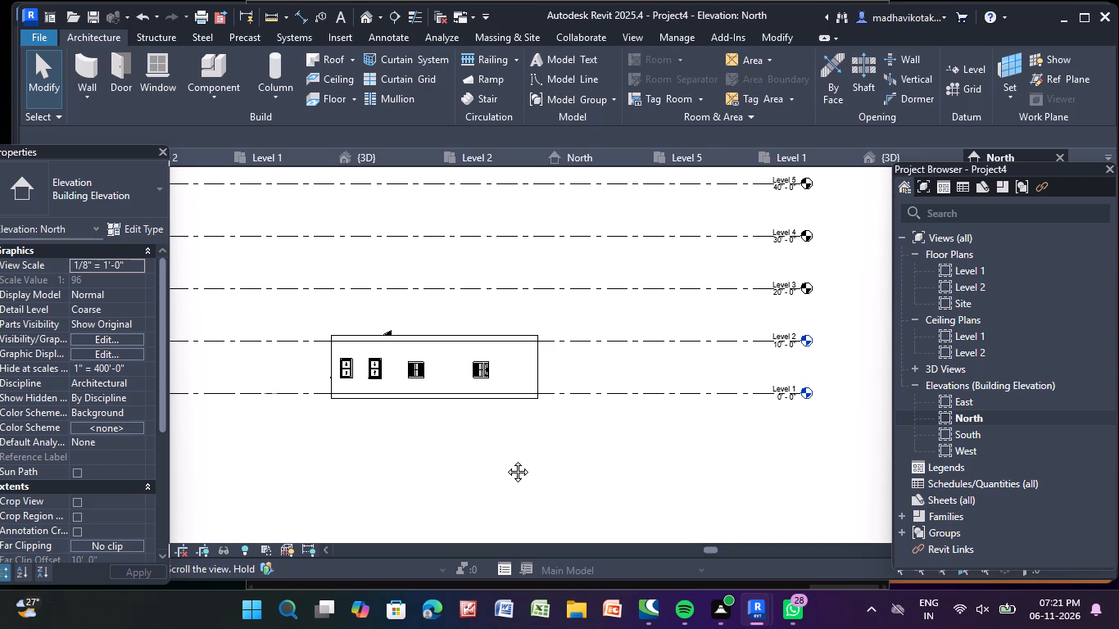
middle_click_drag(505, 459, 496, 437)
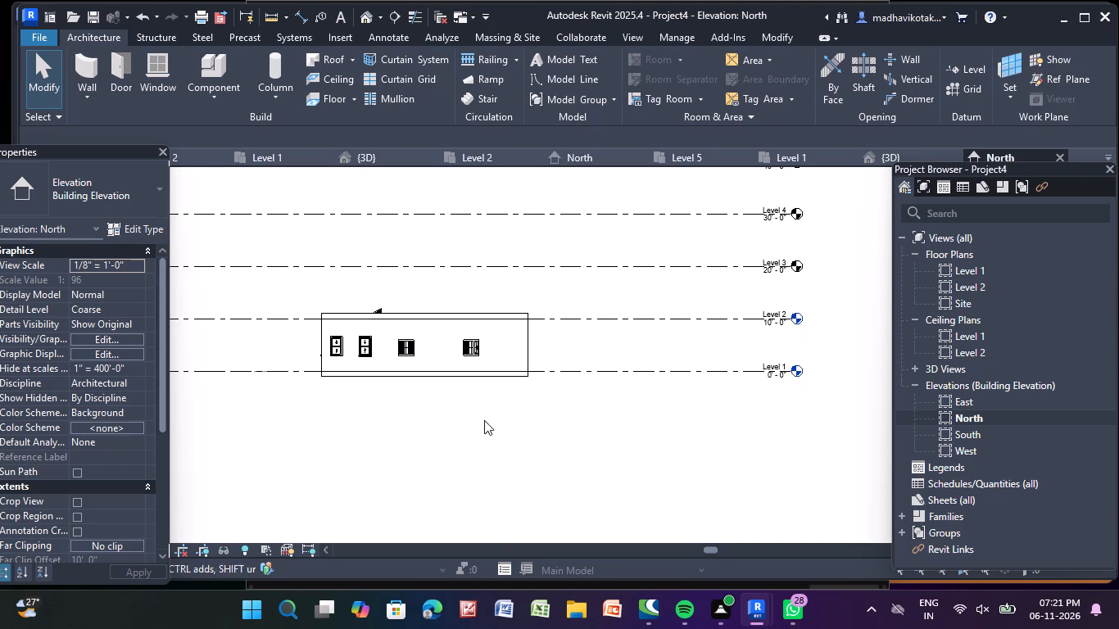
left_click_drag(283, 286, 587, 305)
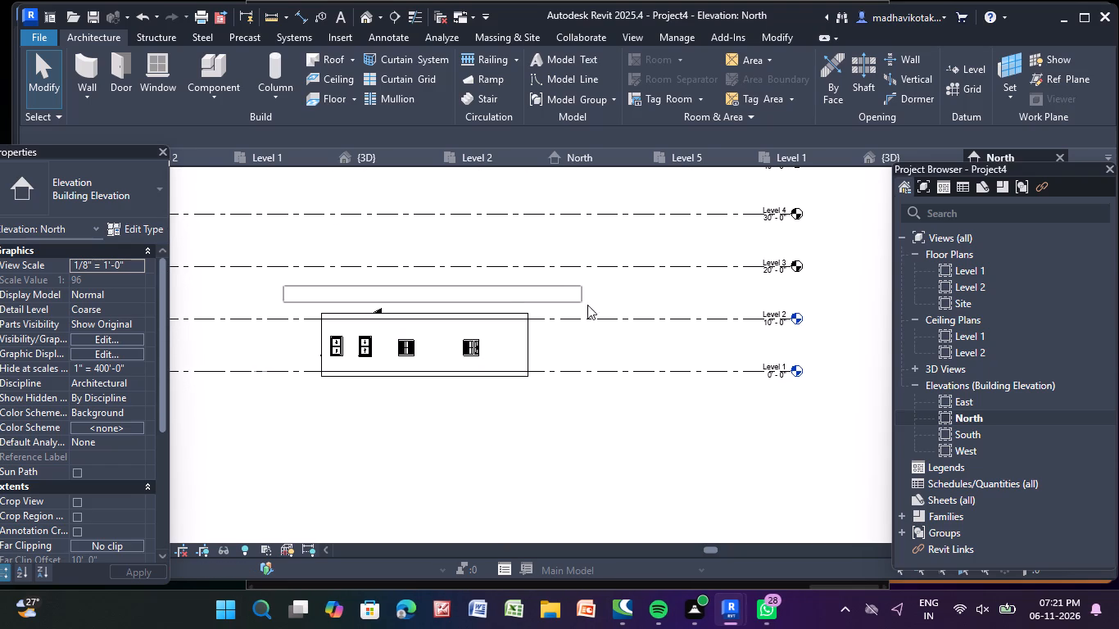
left_click_drag(587, 305, 581, 410)
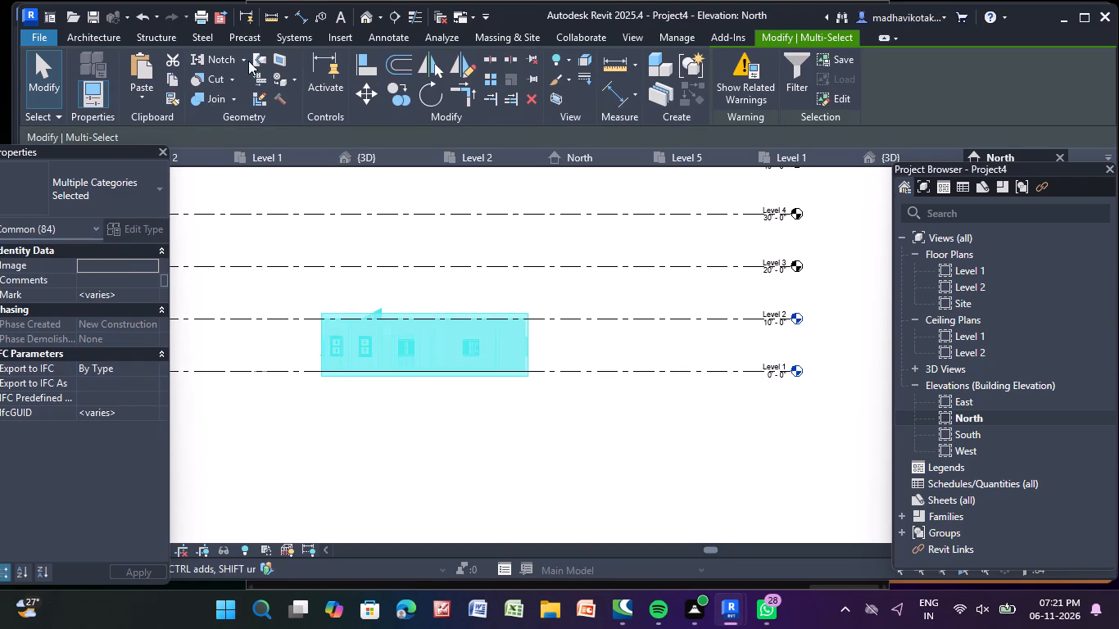
left_click(172, 76)
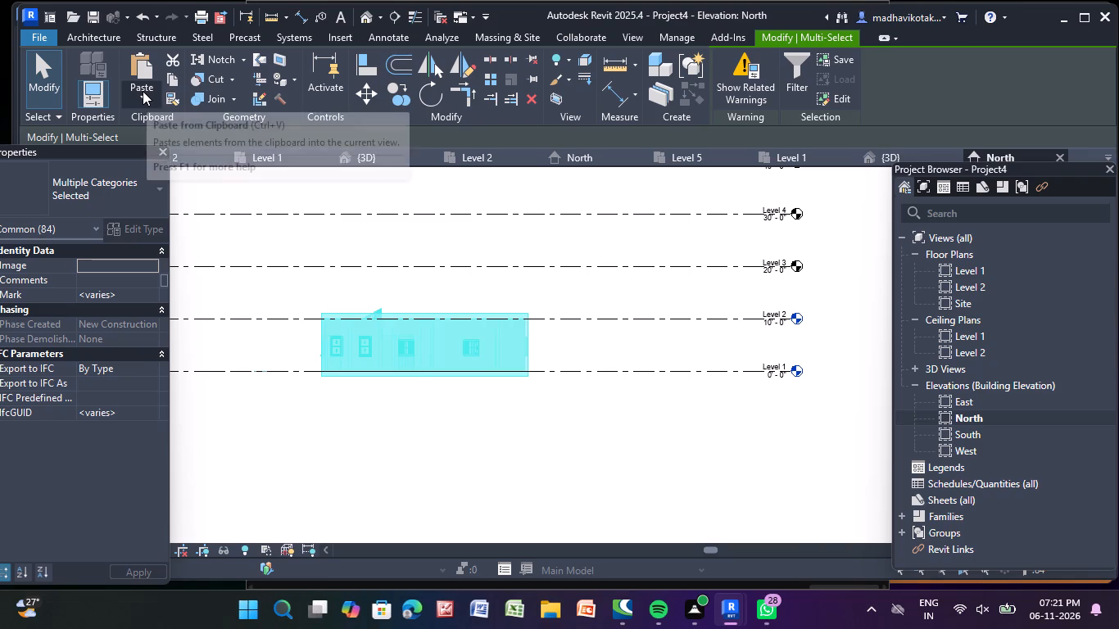
left_click(138, 97)
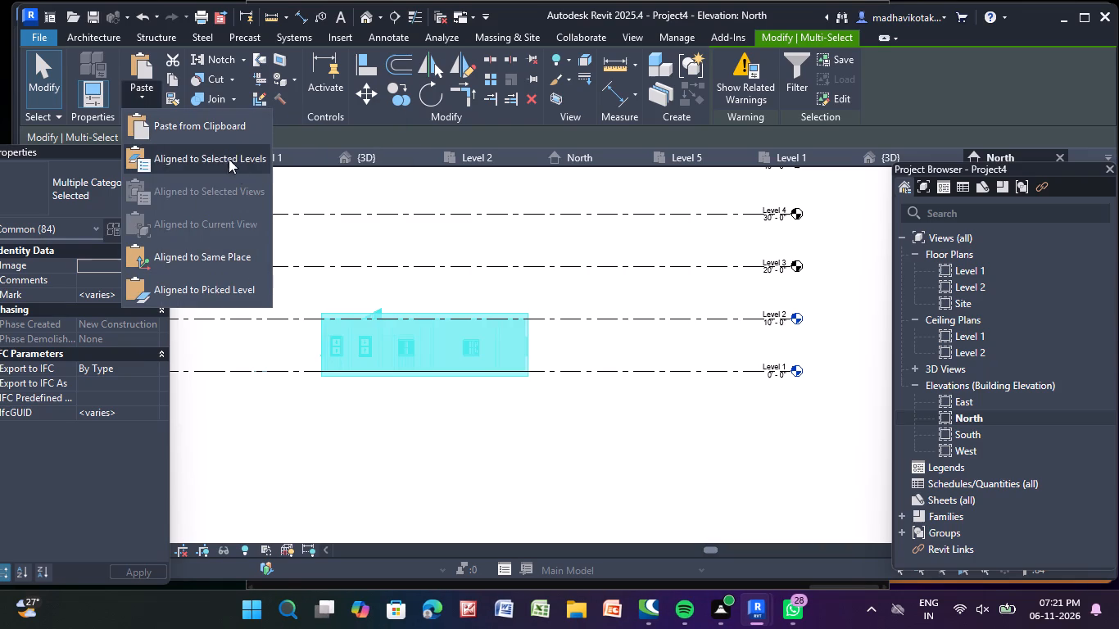
left_click(215, 161)
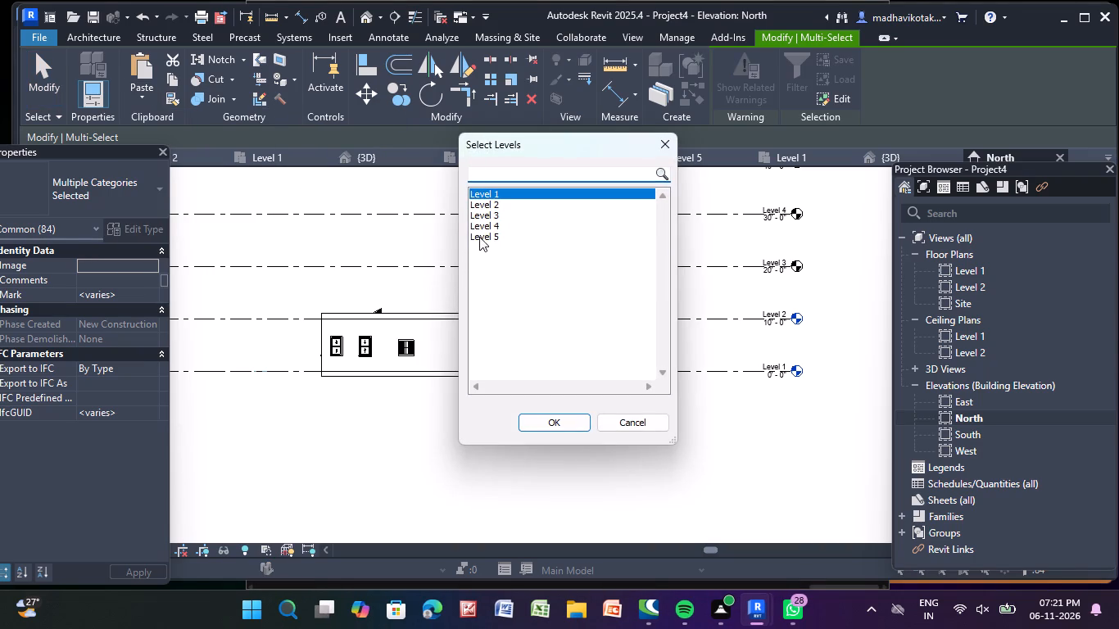
left_click_drag(491, 202, 488, 215)
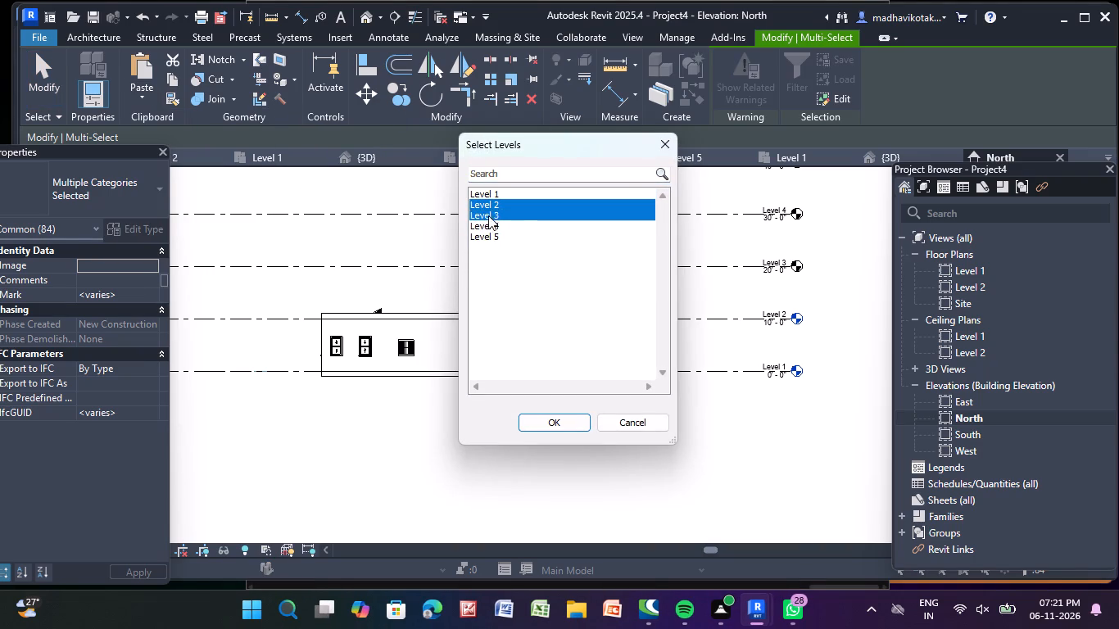
left_click_drag(488, 215, 487, 223)
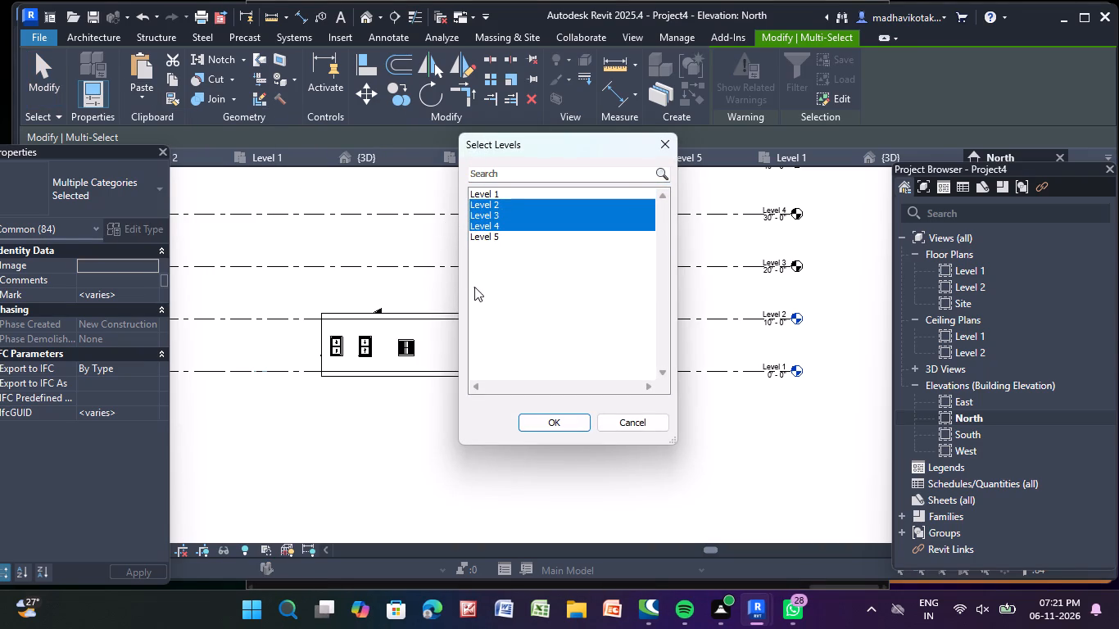
left_click(569, 421)
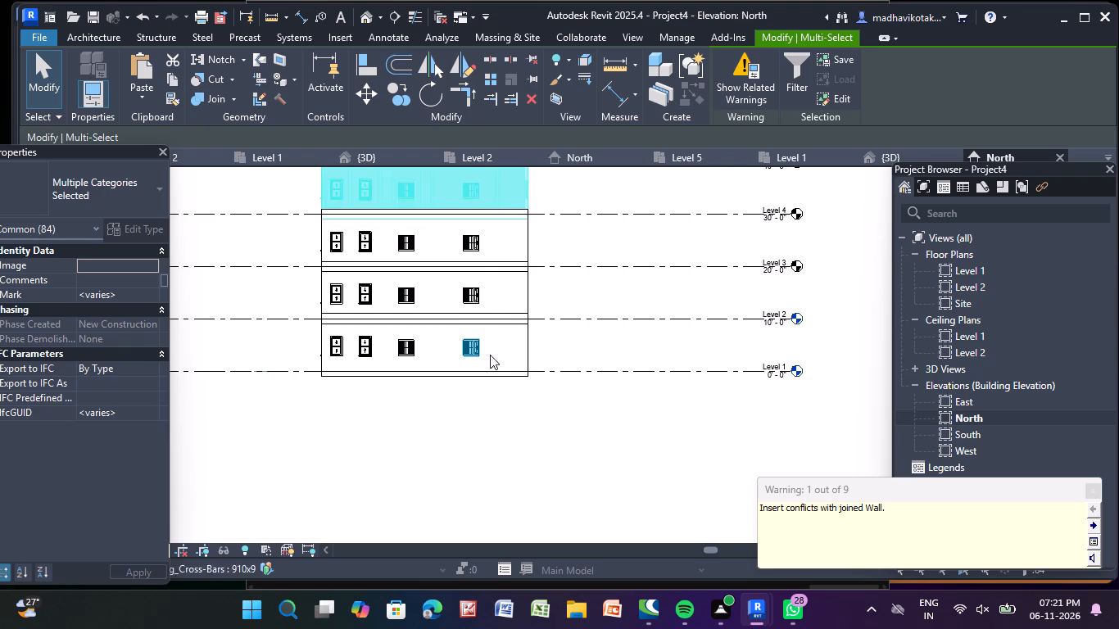
left_click(482, 444)
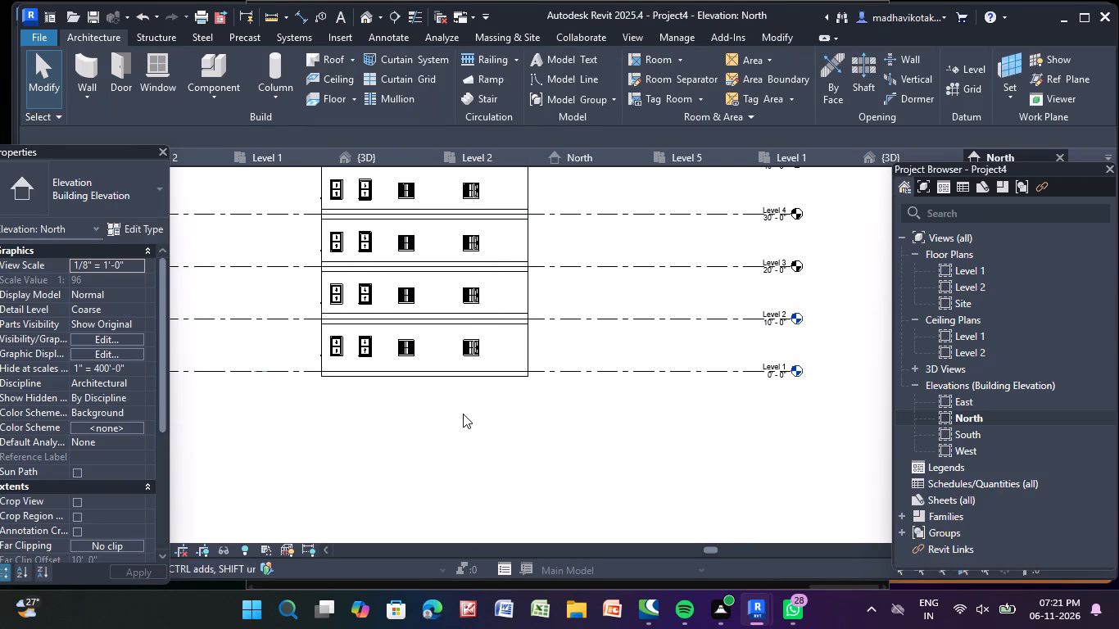
Examine the stacked storeys, stair opening and roof of the building from several sides in the 3D view.
scroll(461, 408, "down", 2)
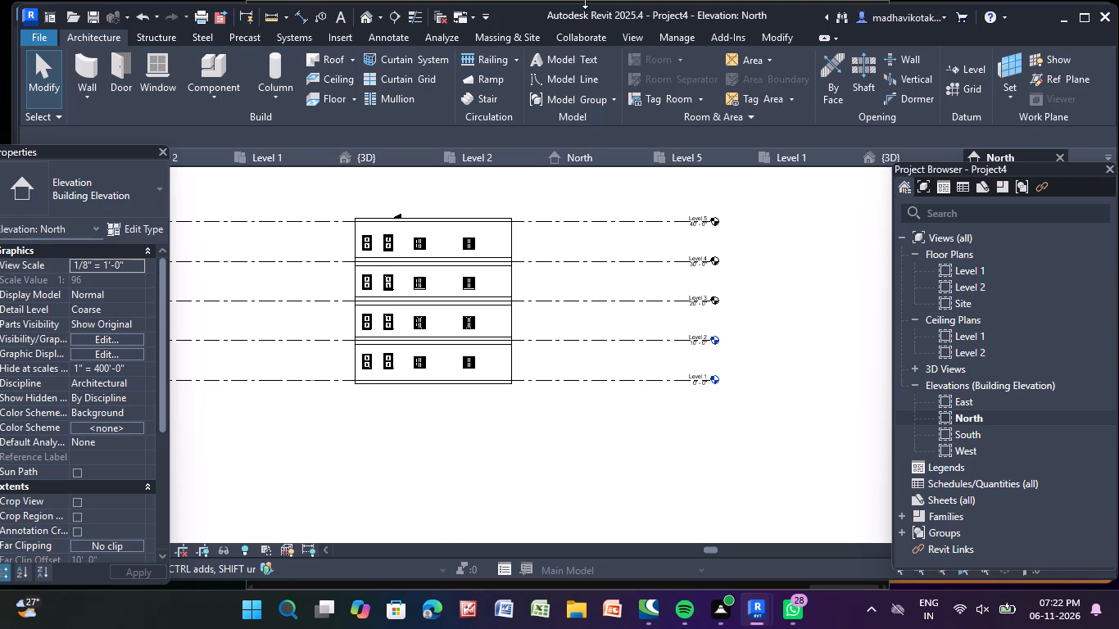
left_click(369, 16)
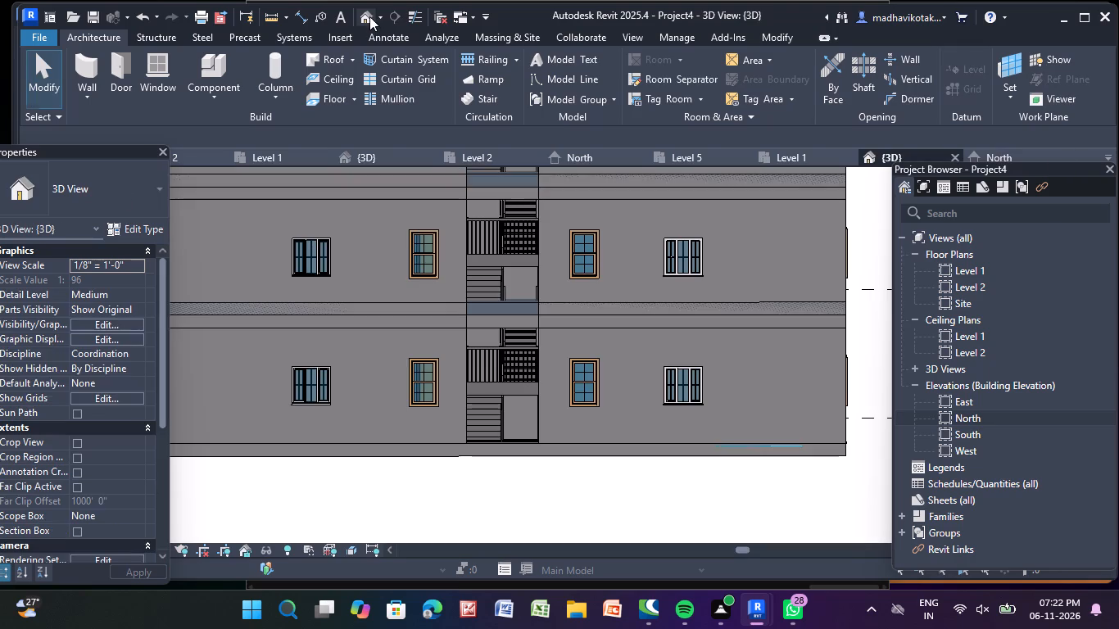
scroll(560, 360, "down", 6)
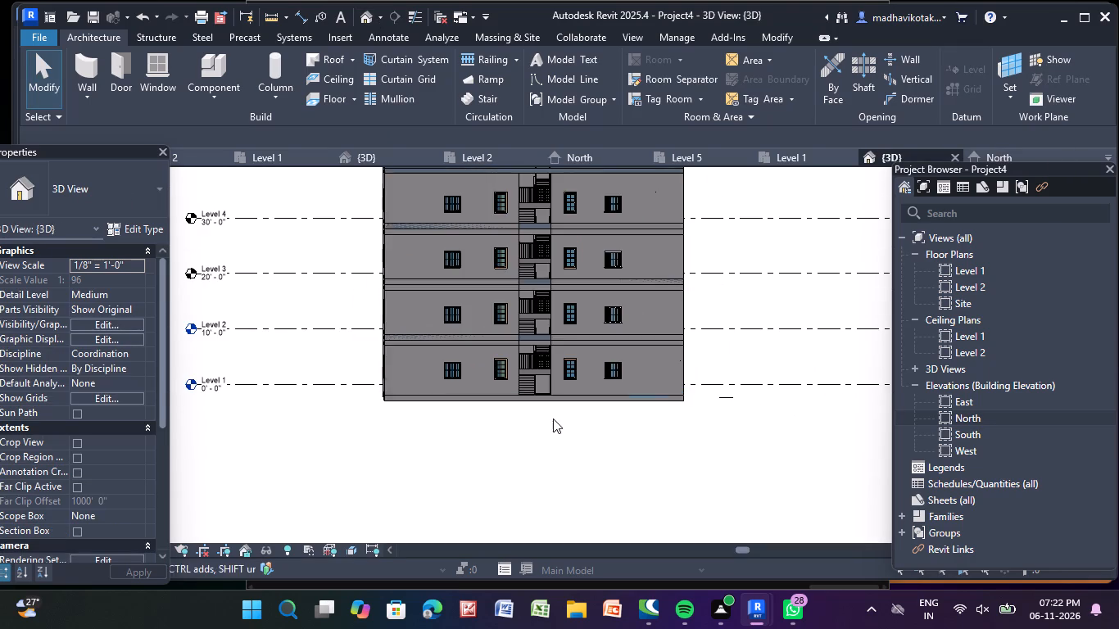
middle_click_drag(550, 420, 530, 478)
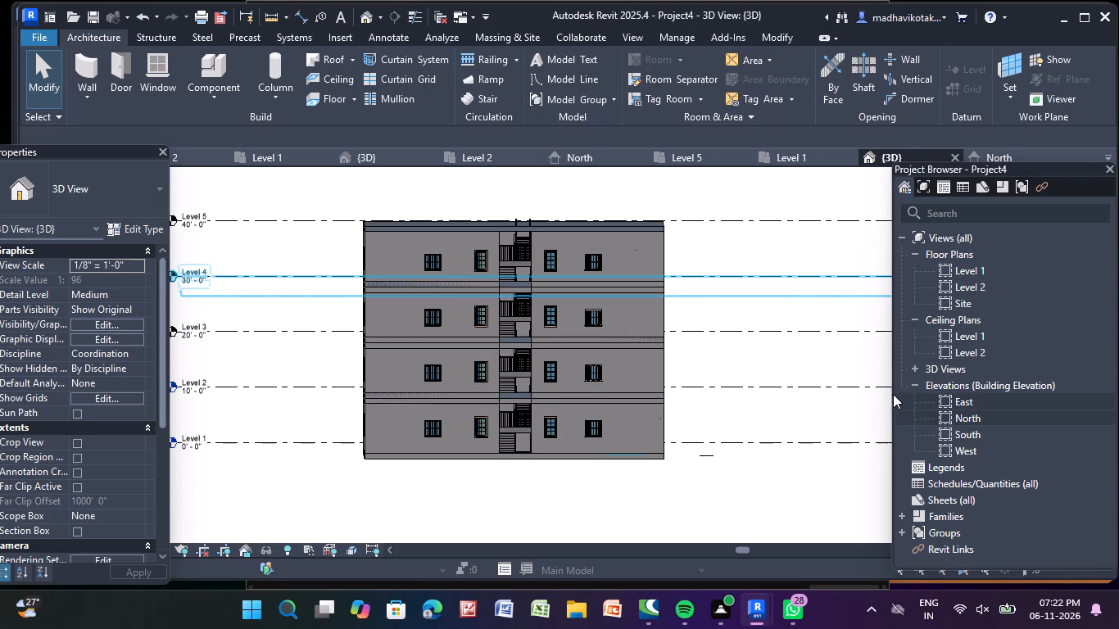
middle_click_drag(769, 351, 716, 383, "shift")
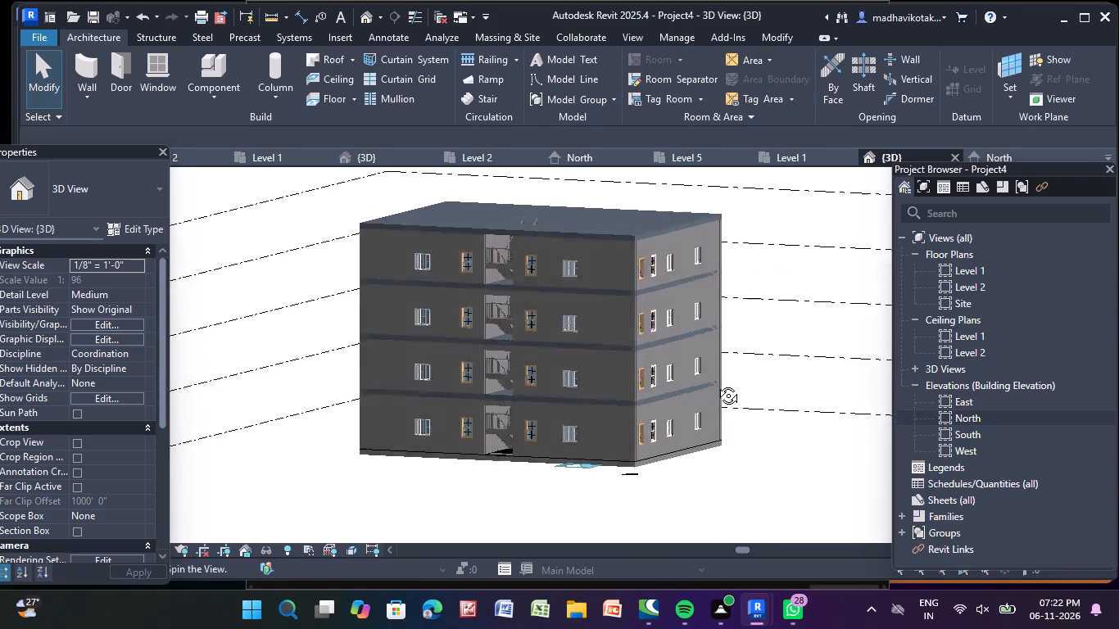
middle_click_drag(716, 383, 680, 396, "shift")
middle_click_drag(677, 396, 585, 391, "shift")
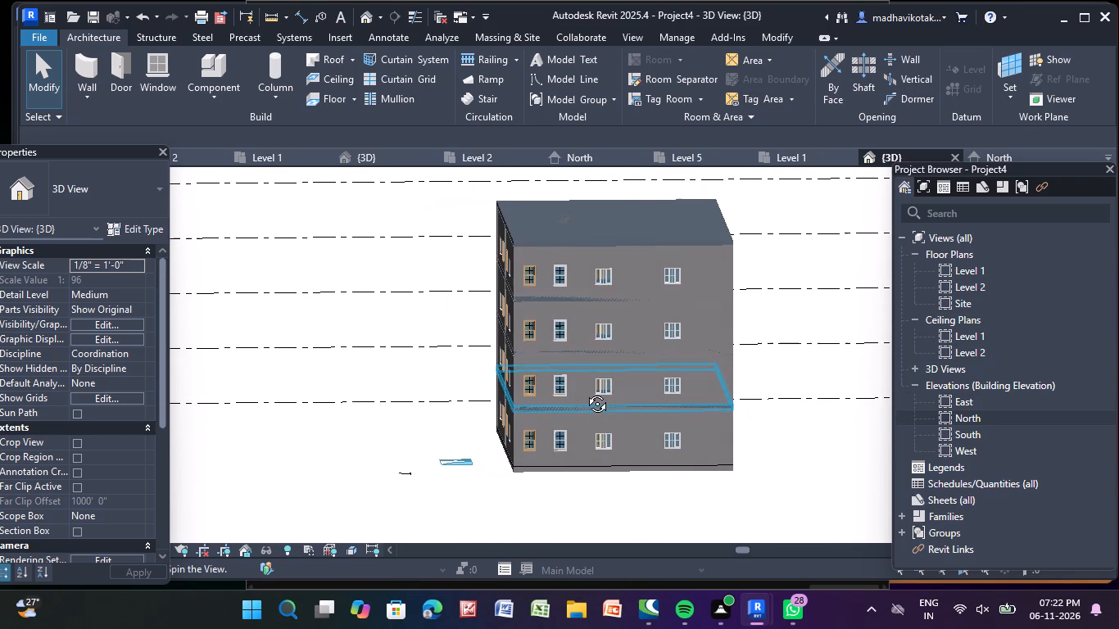
middle_click_drag(585, 391, 561, 375, "shift")
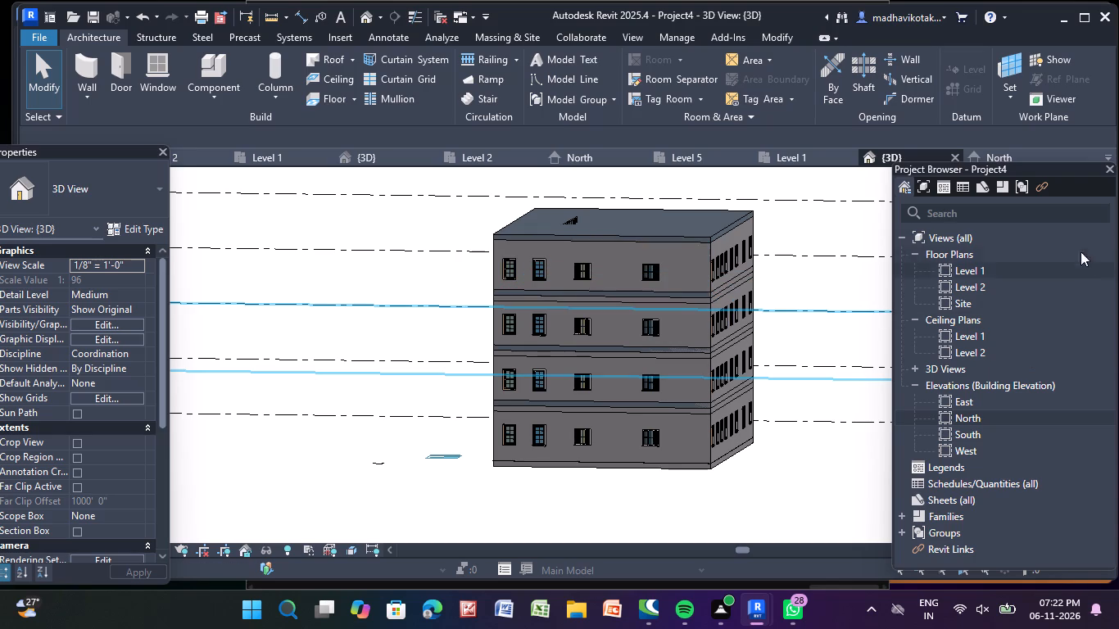
Create new floor plan views for Level 4 and Level 5 without duplicating existing views.
left_click(632, 32)
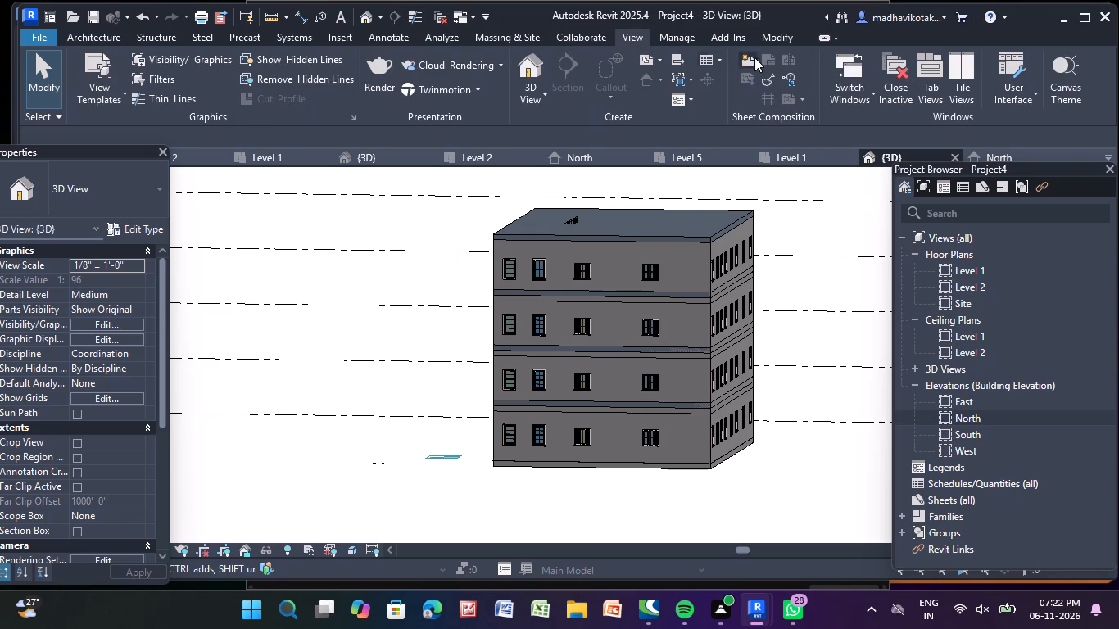
left_click(663, 59)
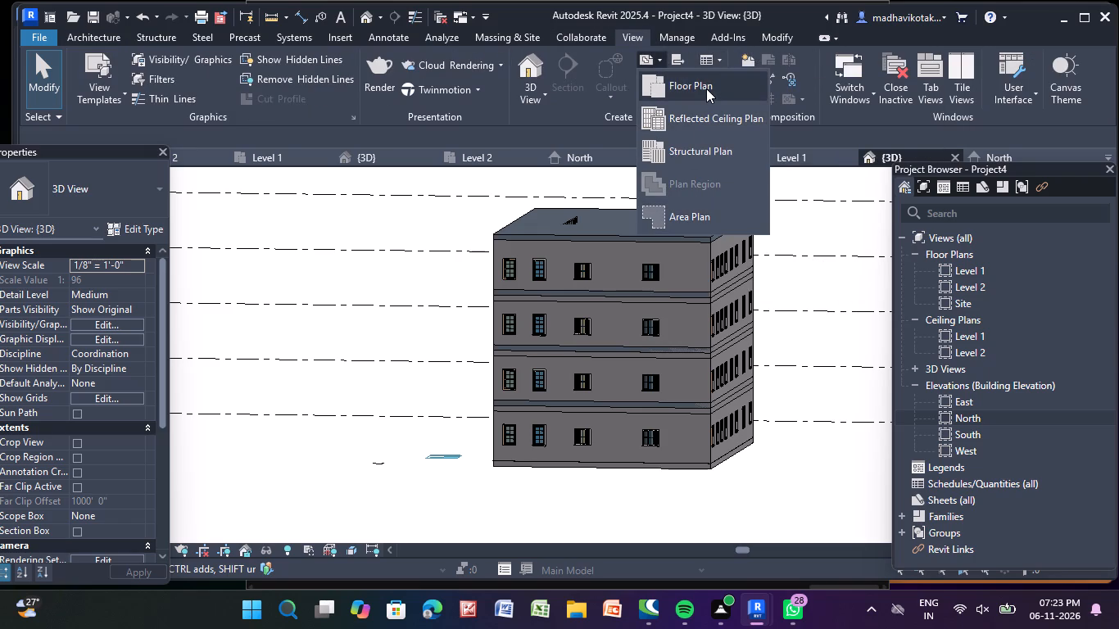
left_click(706, 88)
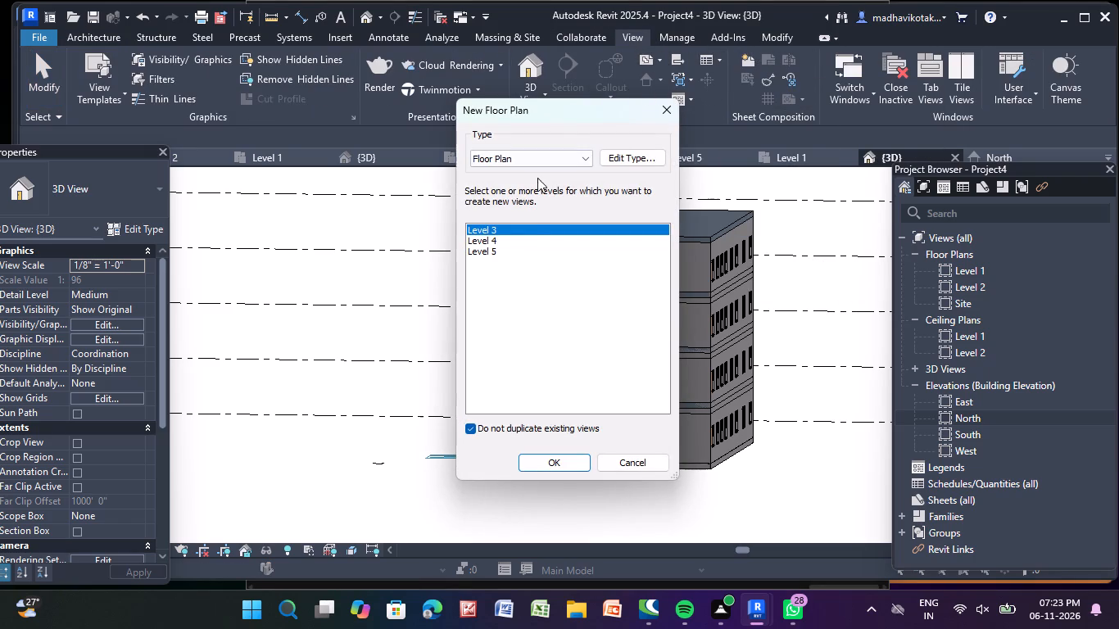
left_click_drag(523, 236, 521, 258)
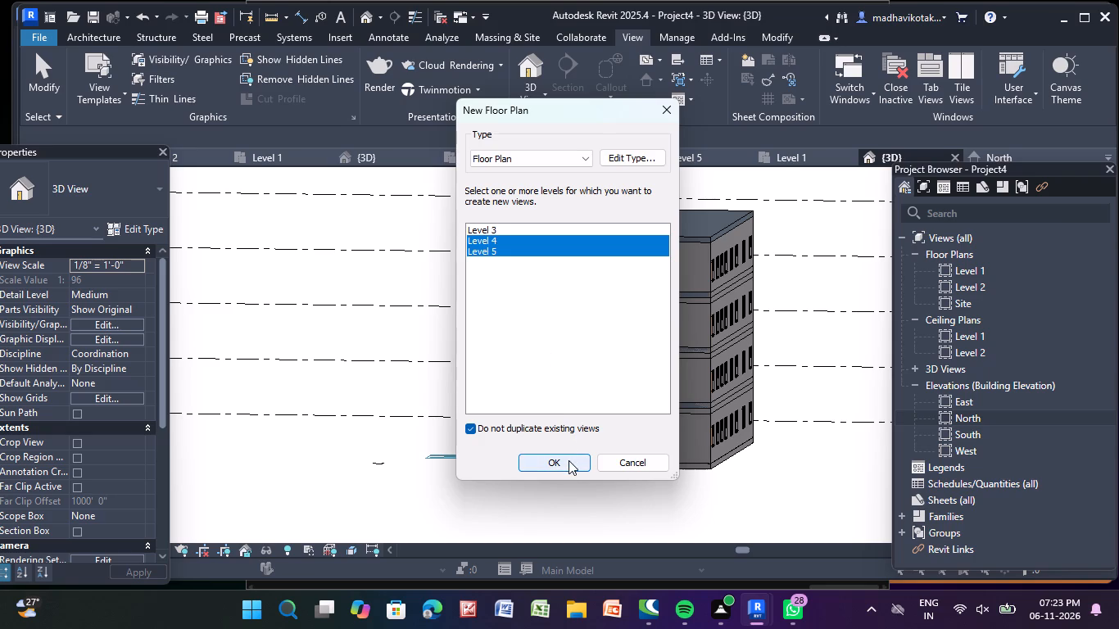
left_click(569, 460)
left_click(317, 403)
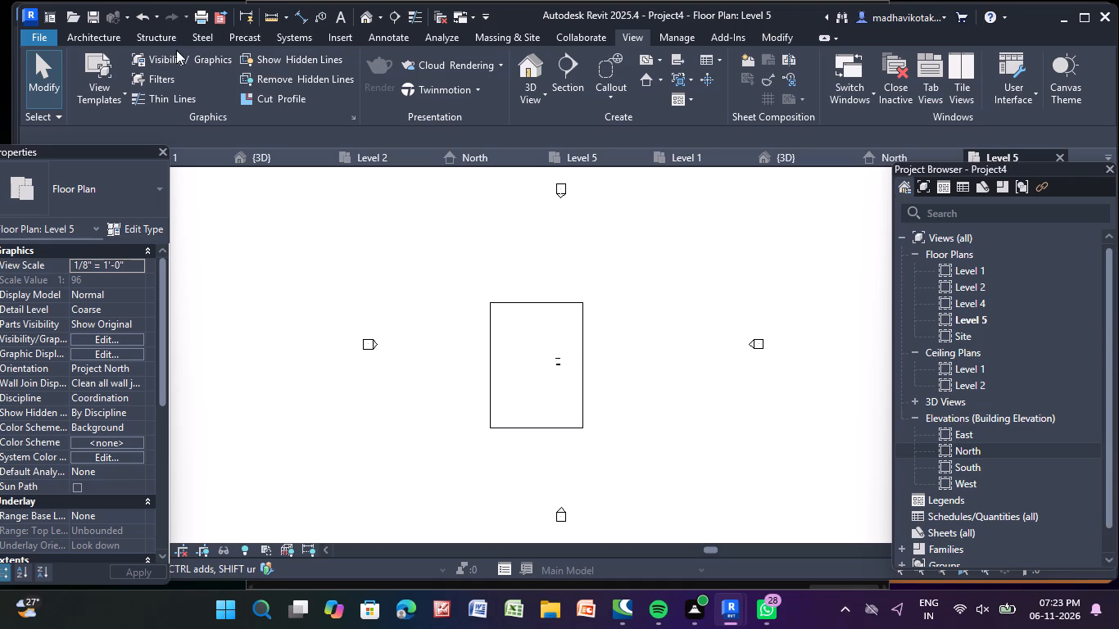
On Level 5, create a Handrail - Rectangular railing along a rectangle tracing the whole roof edge, about 39'-7" by 53'-11".
left_click(85, 36)
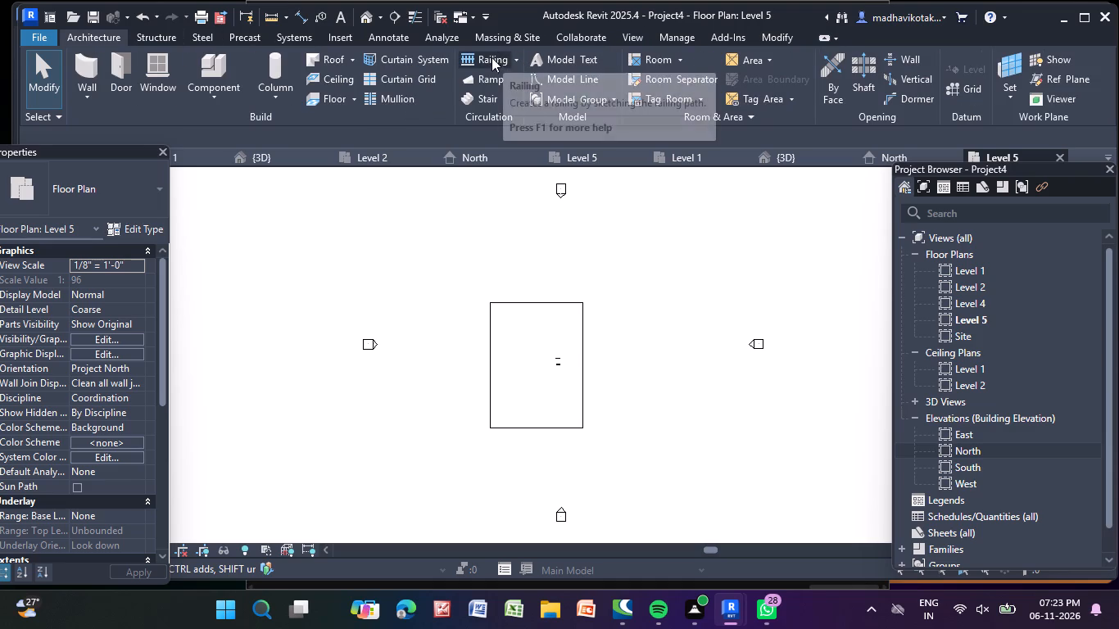
left_click(491, 59)
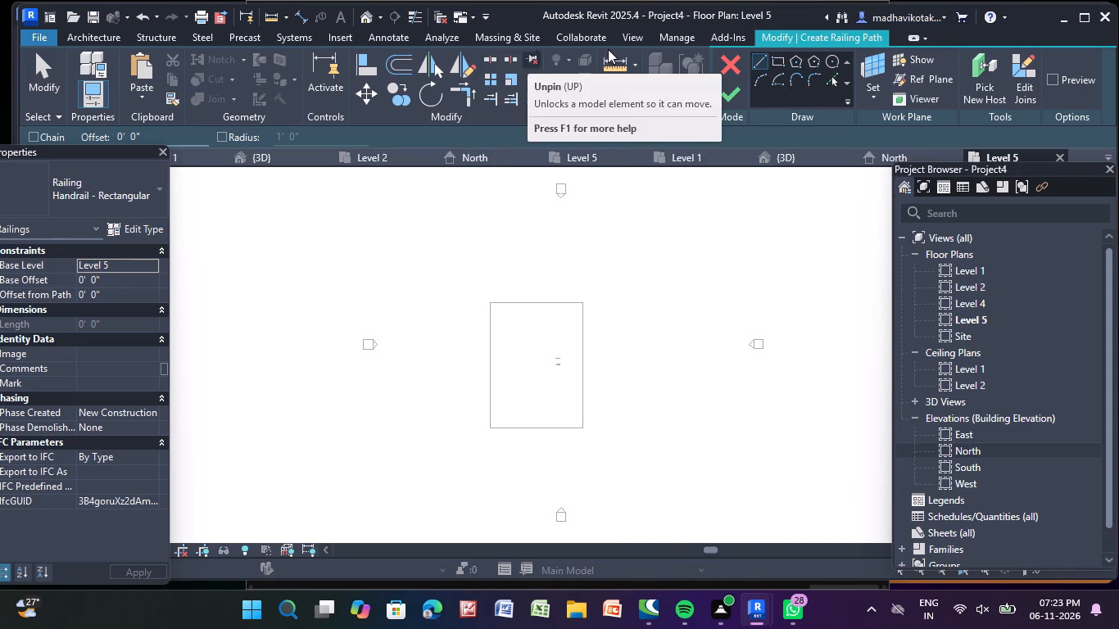
left_click(778, 60)
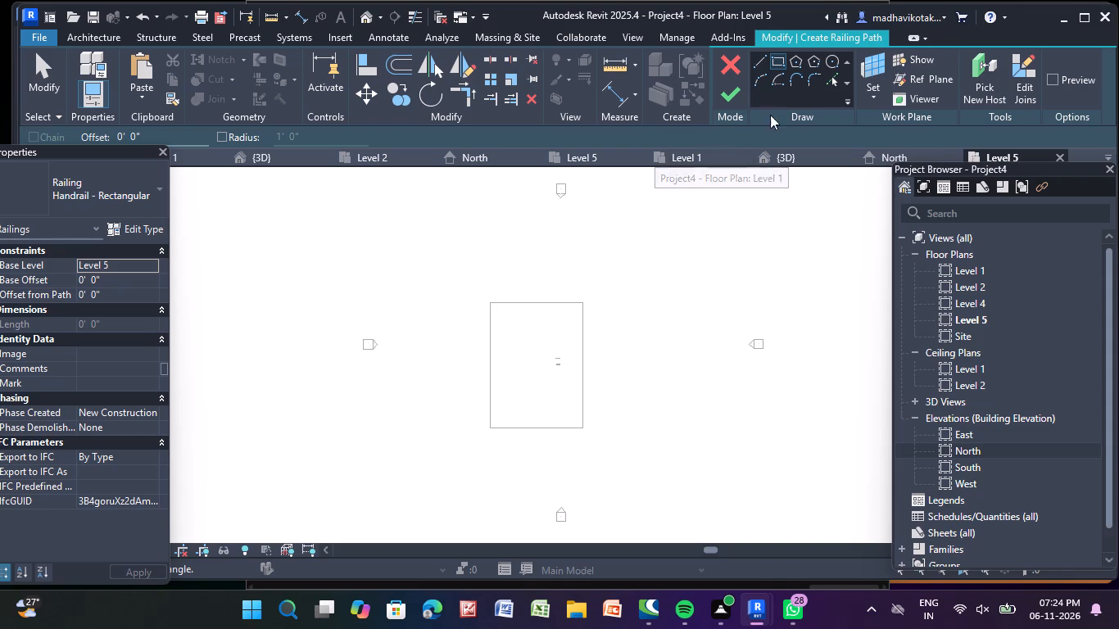
left_click(772, 62)
scroll(483, 312, "up", 6)
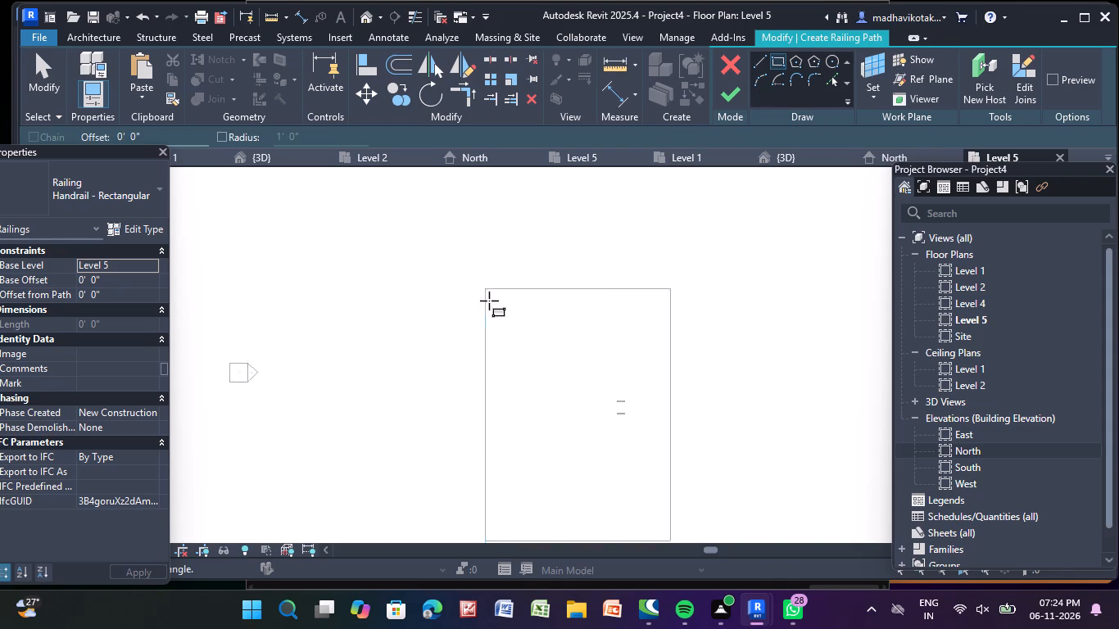
scroll(489, 301, "up", 1)
left_click(480, 282)
middle_click_drag(674, 409, 655, 353)
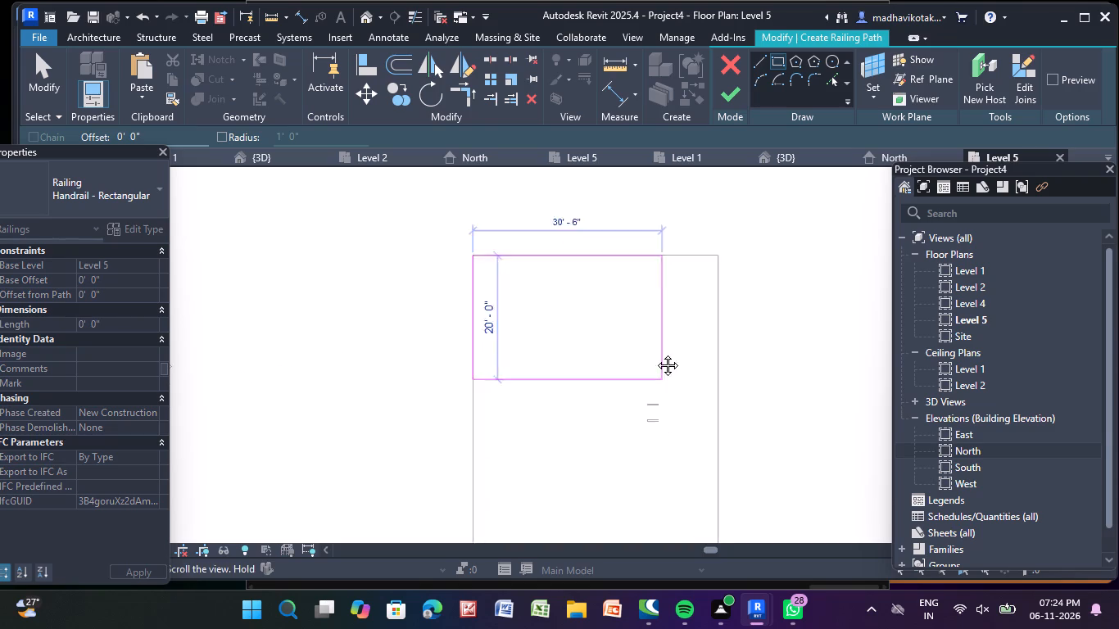
middle_click_drag(655, 353, 617, 206)
left_click(673, 415)
scroll(704, 314, "down", 2)
middle_click_drag(704, 314, 700, 329)
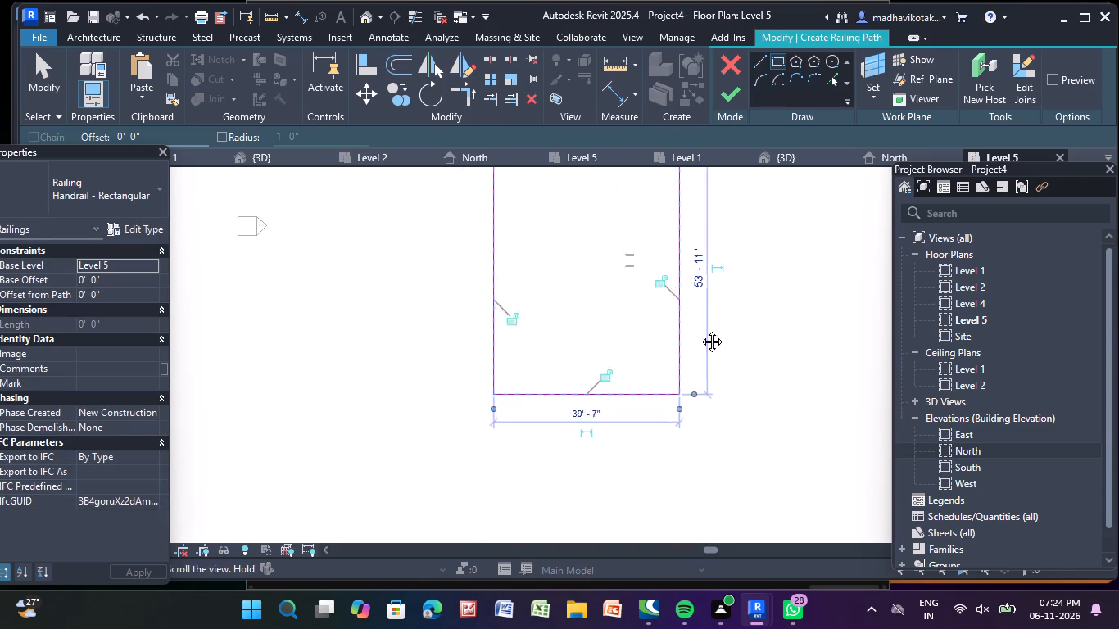
middle_click_drag(700, 329, 680, 389)
left_click(730, 103)
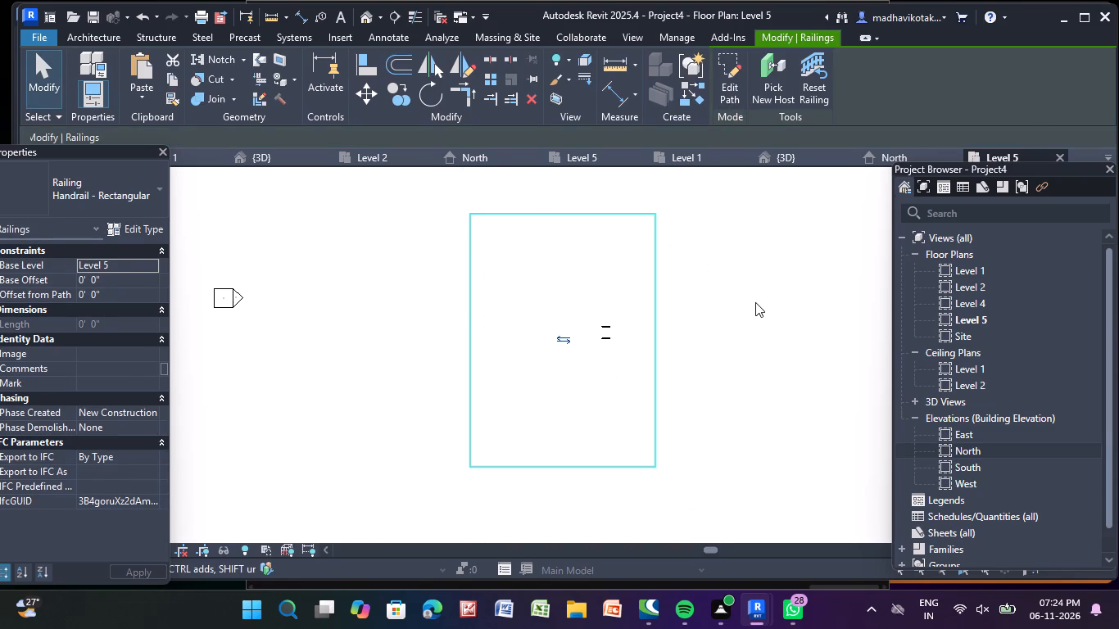
left_click(755, 302)
Cut a rectangular shaft opening about 10'-0" by 8'-6" around the stair on Level 5, with base offset -1' and unconnected height 20'.
scroll(683, 248, "down", 2)
scroll(624, 341, "up", 2)
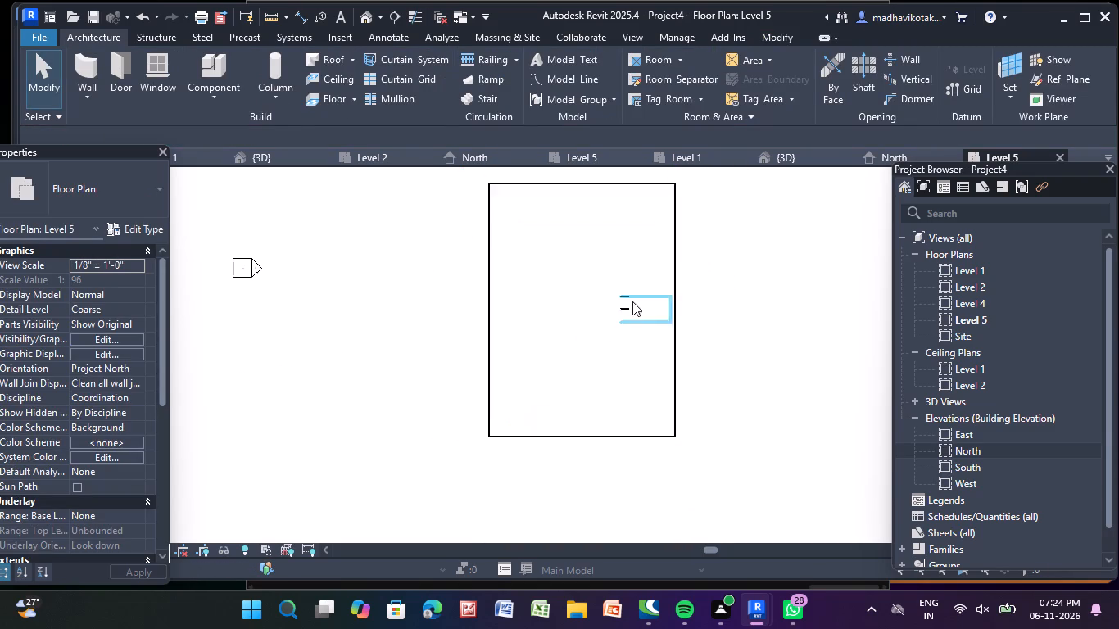
scroll(632, 301, "up", 3)
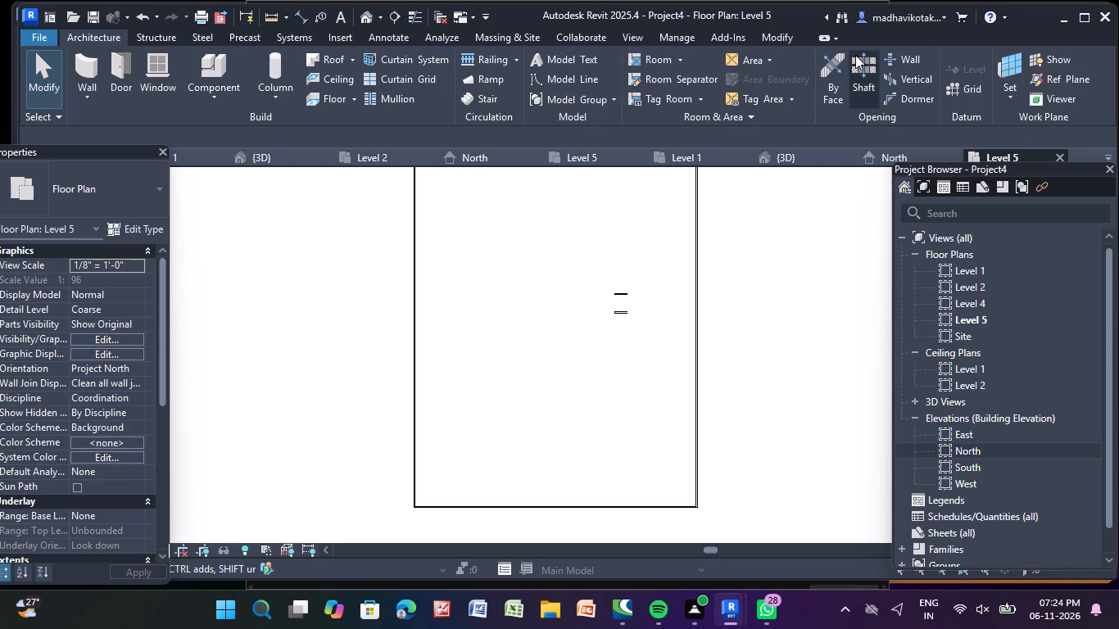
left_click(854, 57)
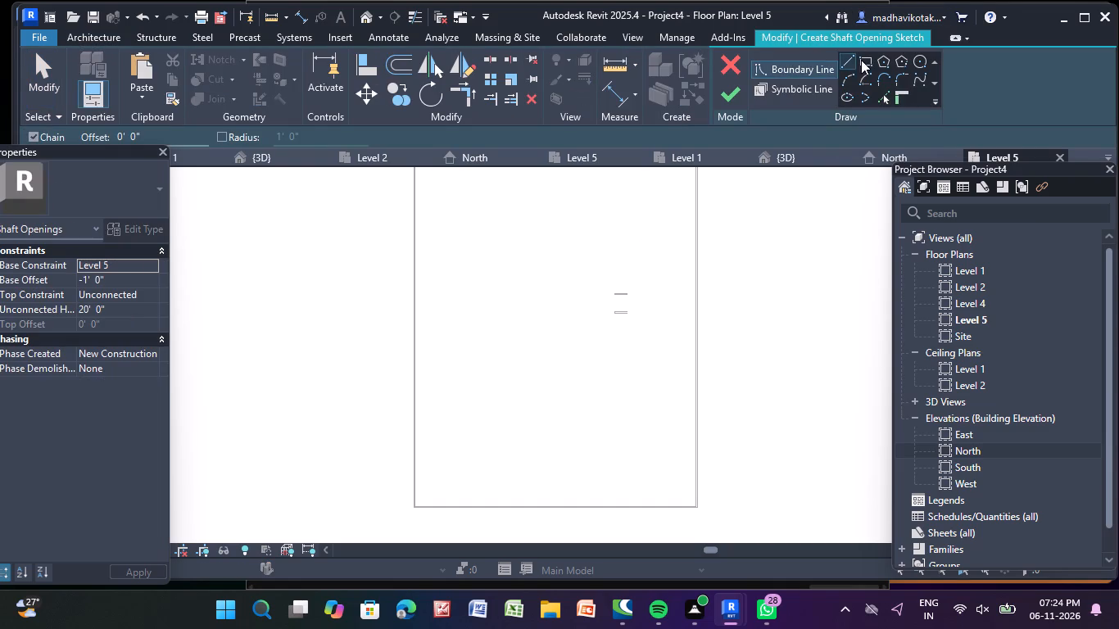
left_click(861, 60)
scroll(632, 292, "up", 3)
middle_click_drag(625, 294, 544, 245)
scroll(548, 249, "up", 1)
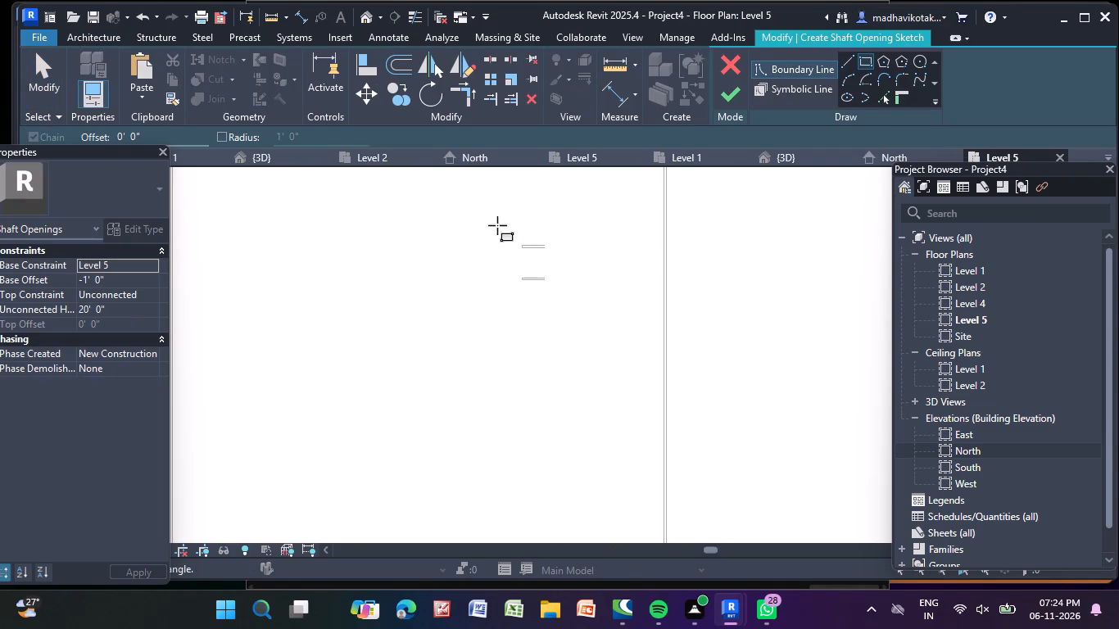
left_click(497, 225)
left_click(620, 333)
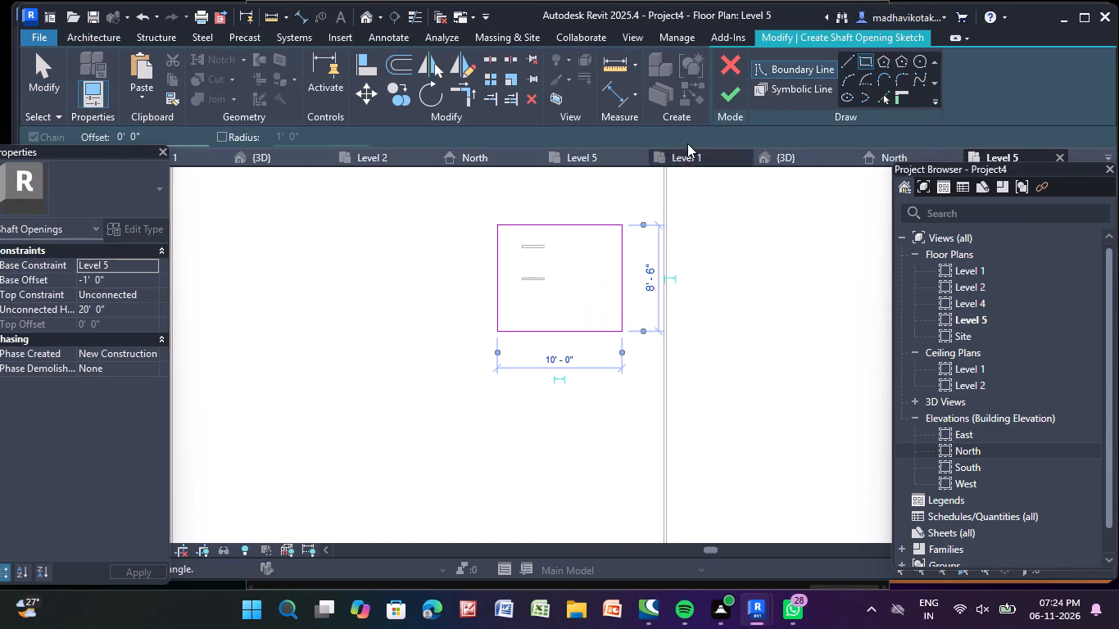
left_click(732, 95)
left_click(744, 308)
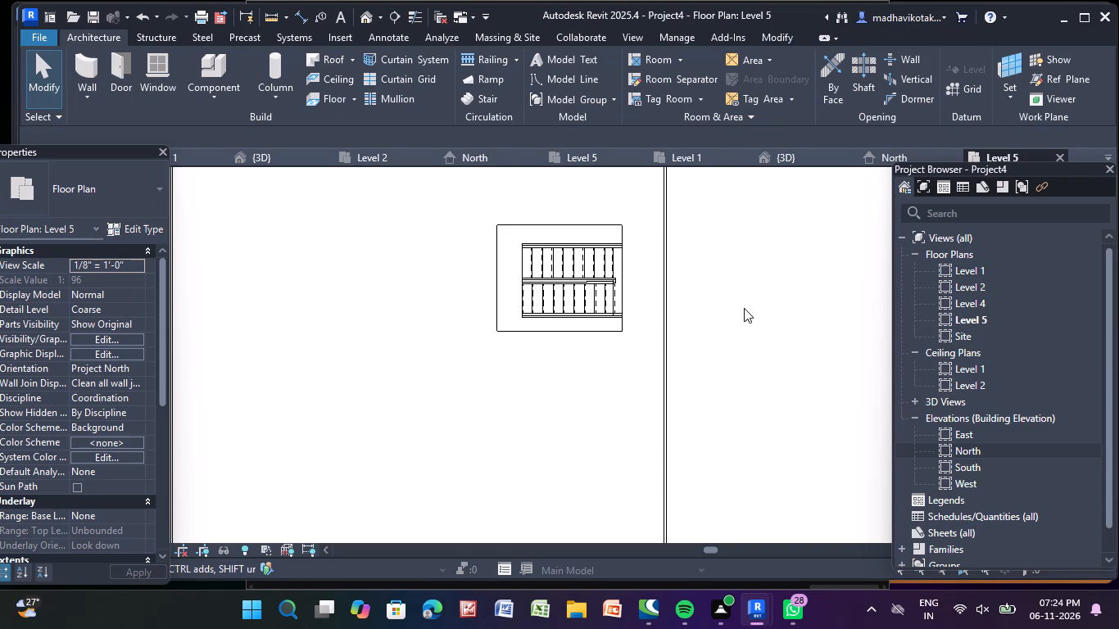
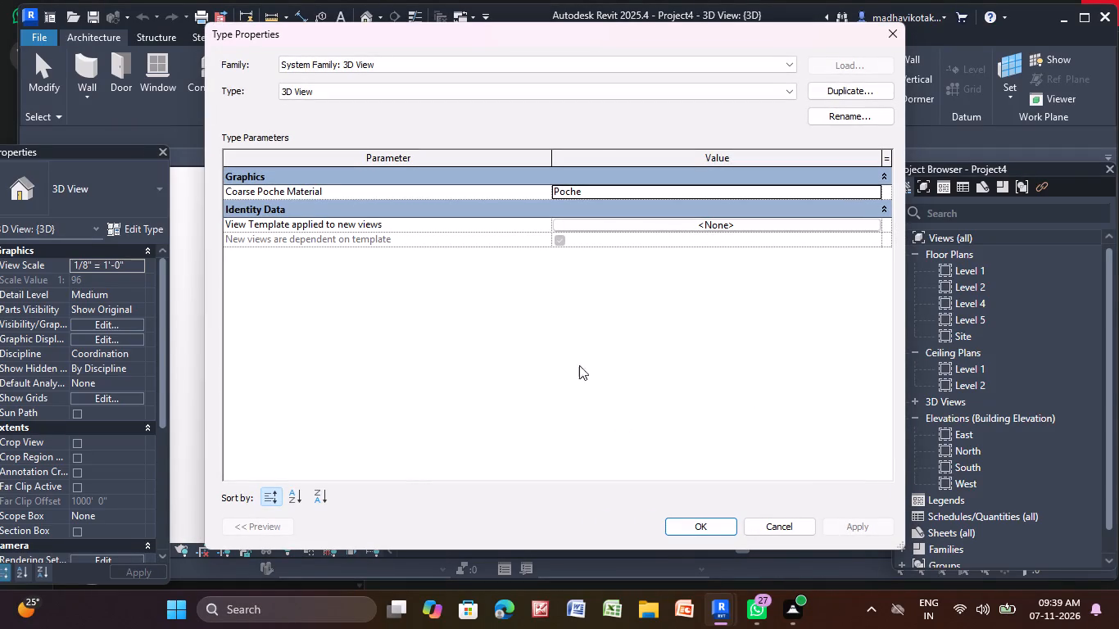
Close the 3D view's type properties without changing any parameter.
left_click(898, 37)
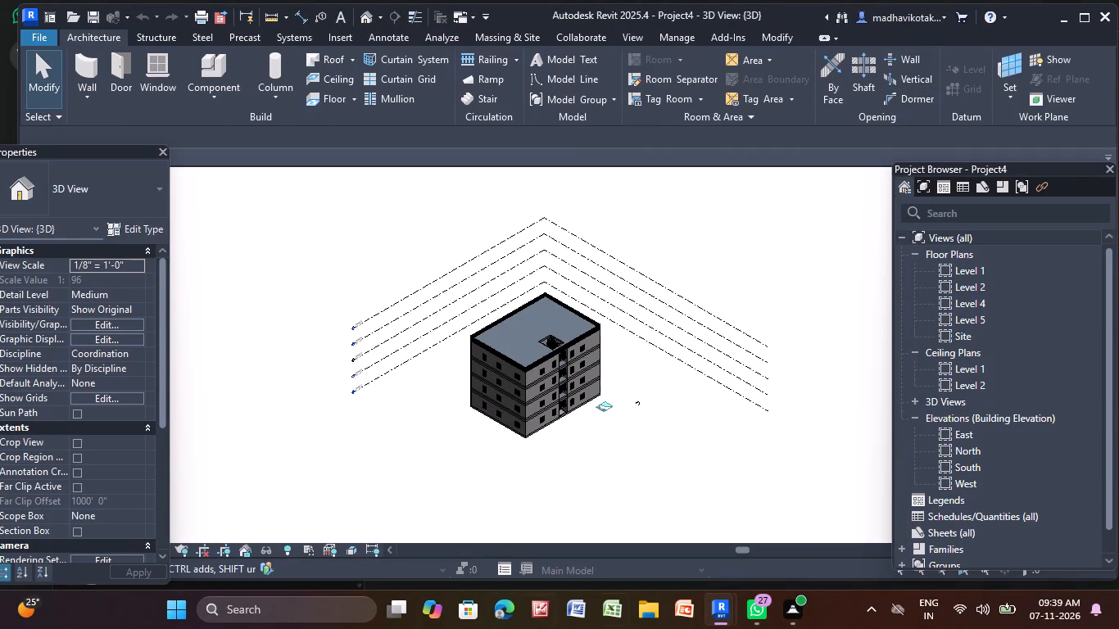
Examine the multi-storey building in 3D from all around, including its facades, roof railing and the central stair bay.
middle_click_drag(478, 596, 424, 505, "shift")
scroll(416, 539, "down", 1, "shift")
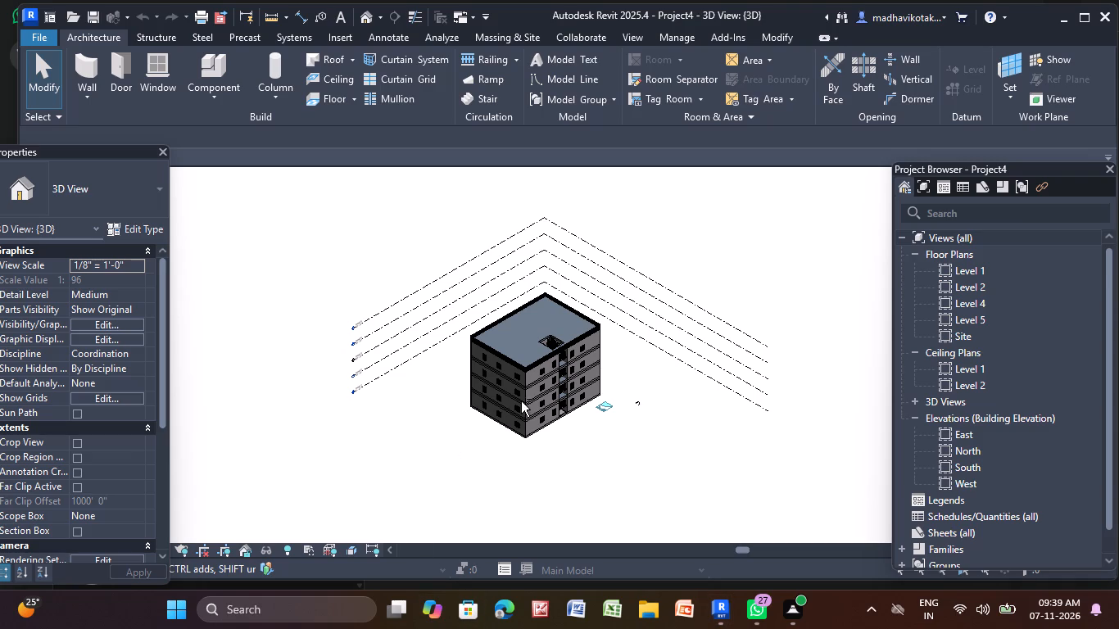
scroll(669, 396, "down", 2)
middle_click_drag(662, 406, 599, 383)
middle_click(599, 383, "shift")
middle_click_drag(672, 397, 605, 392, "shift")
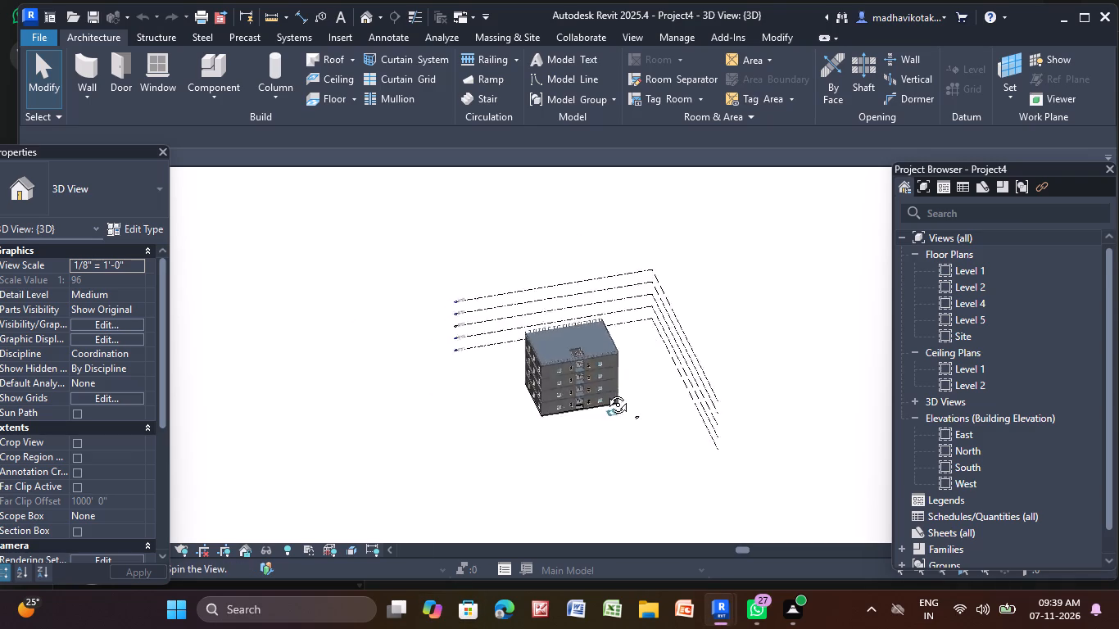
middle_click_drag(605, 392, 583, 373, "shift")
middle_click_drag(581, 370, 556, 339, "shift")
scroll(569, 407, "up", 11)
middle_click_drag(637, 456, 648, 392, "shift")
scroll(649, 389, "down", 3)
middle_click_drag(757, 401, 151, 410)
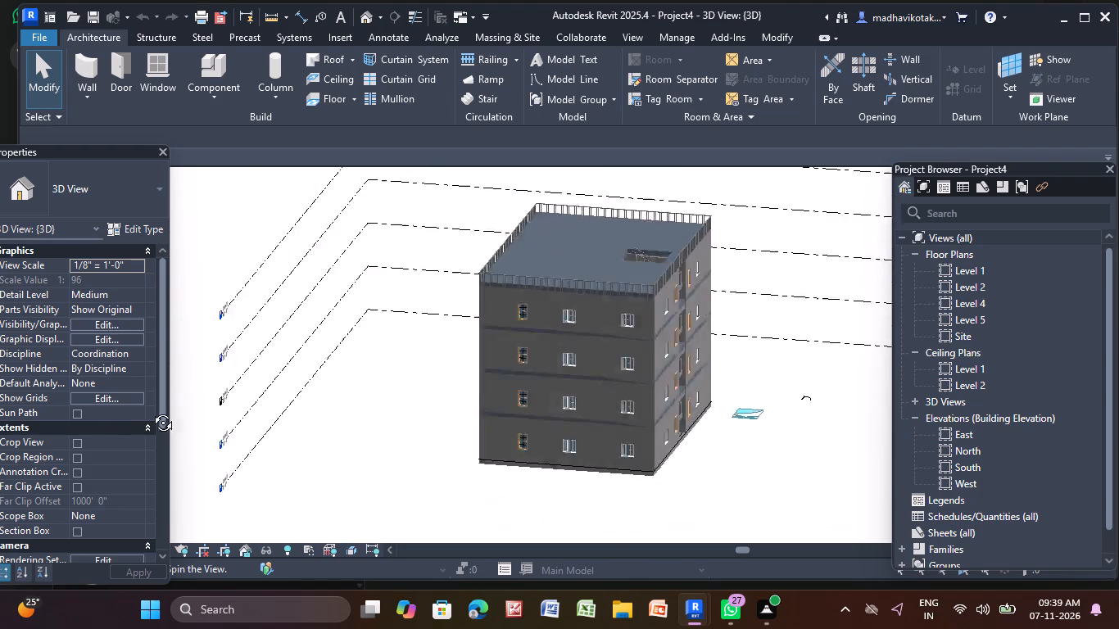
middle_click_drag(151, 410, 0, 387)
middle_click_drag(801, 424, 723, 446)
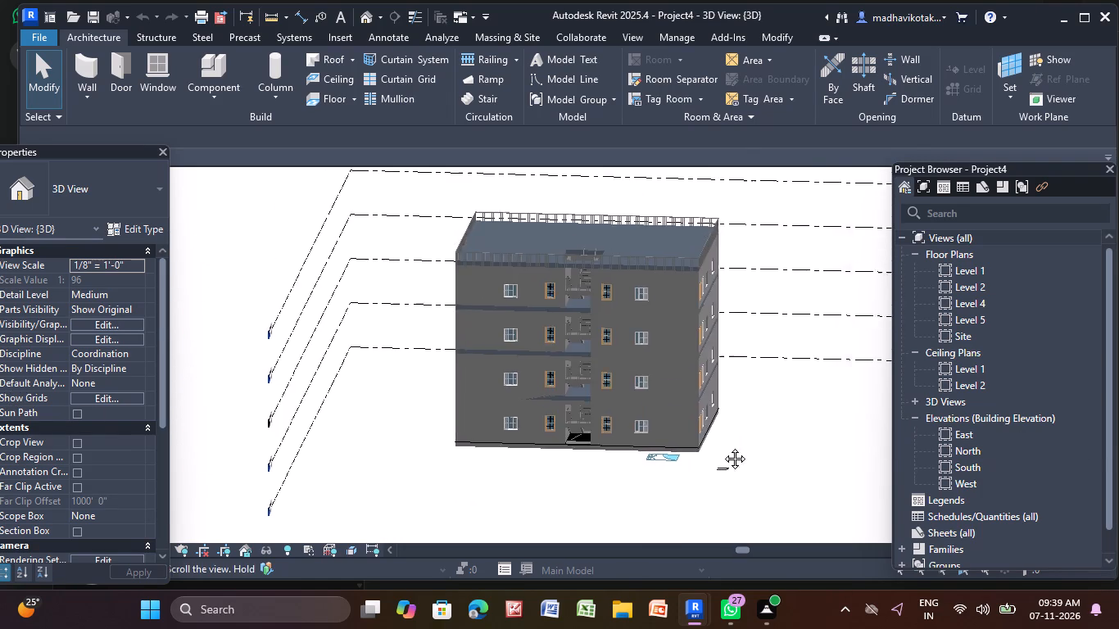
middle_click_drag(723, 446, 445, 419)
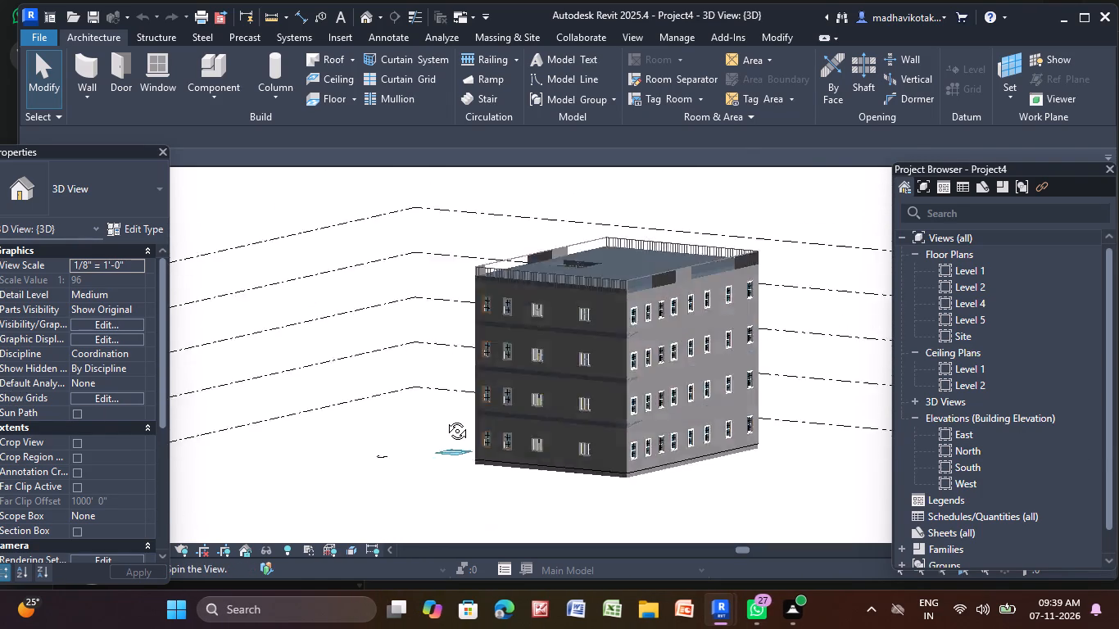
middle_click_drag(445, 419, 755, 444)
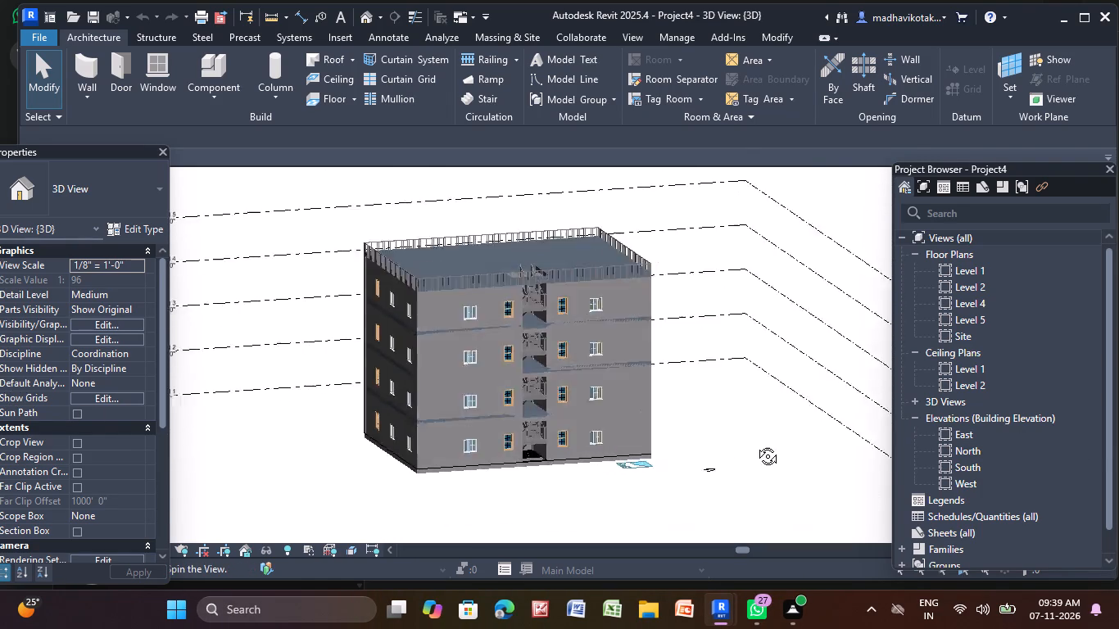
middle_click_drag(755, 444, 726, 452)
scroll(419, 291, "up", 3)
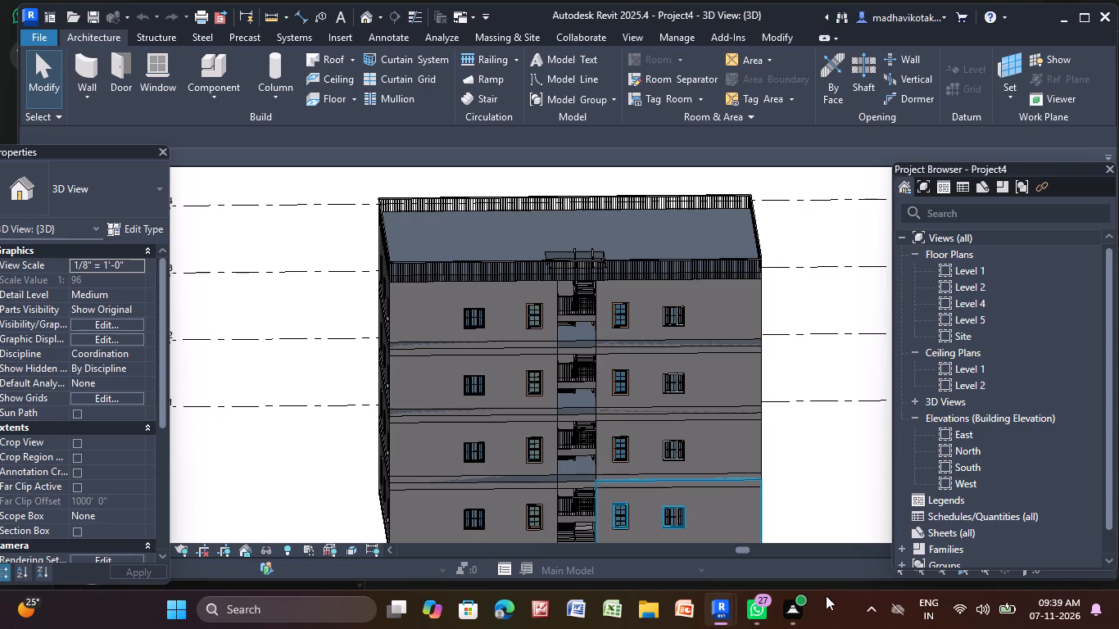
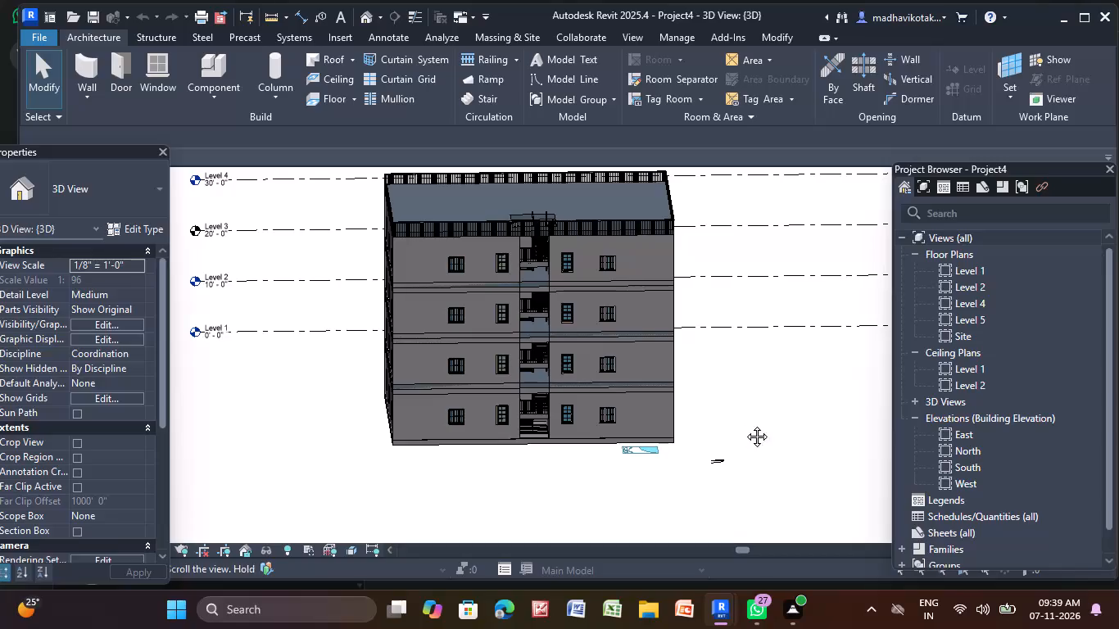
Create a new floor plan view for Level 3 without duplicating existing views.
scroll(572, 360, "up", 2)
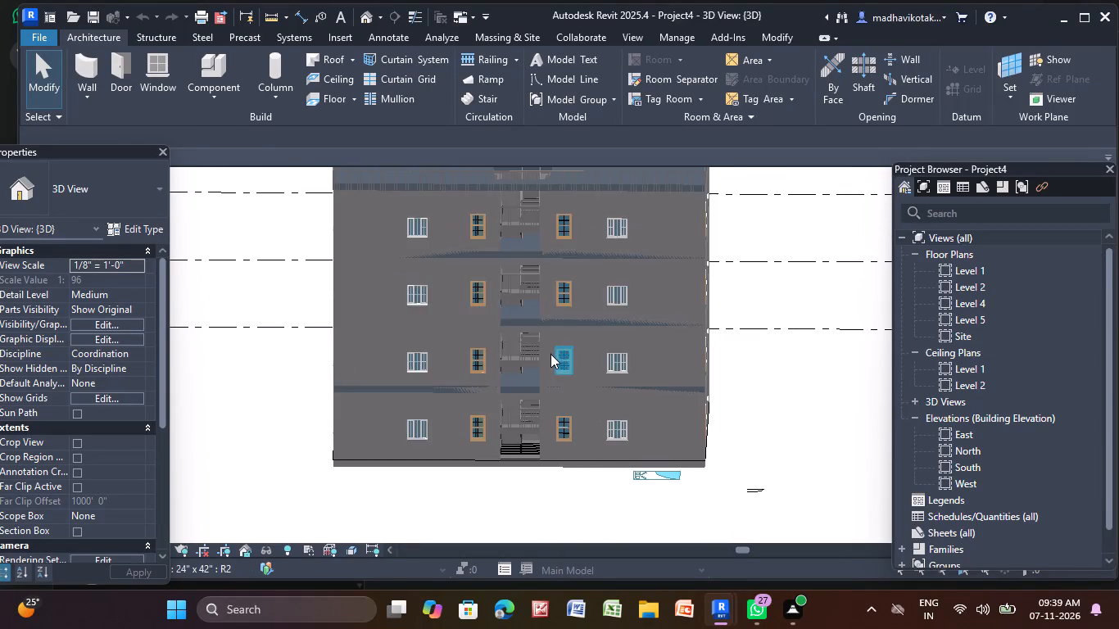
middle_click_drag(547, 351, 558, 424)
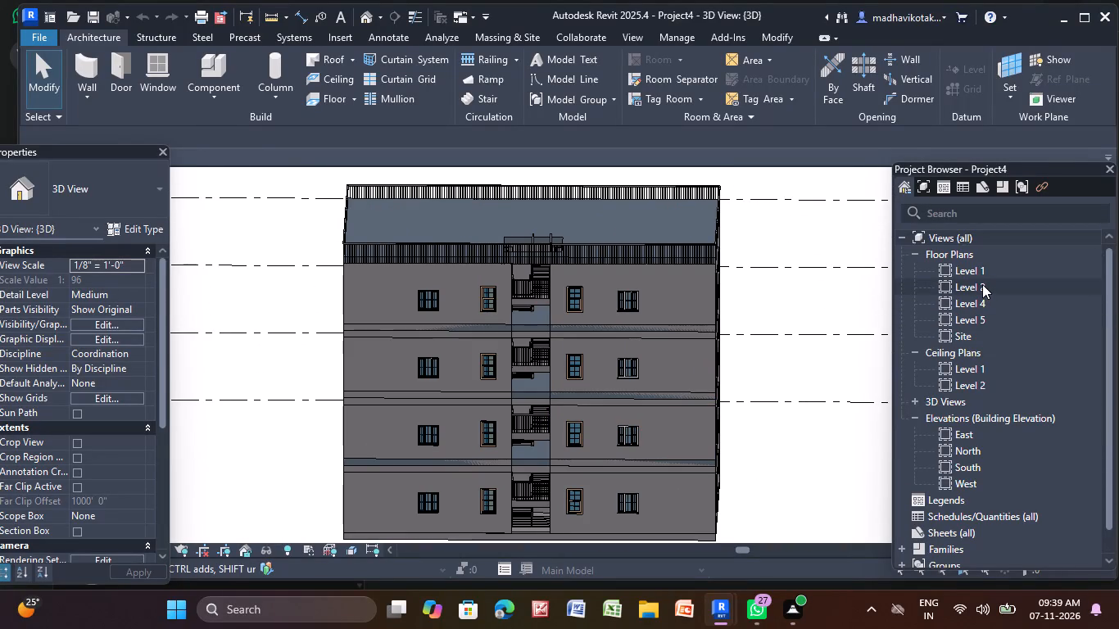
double_click(982, 284)
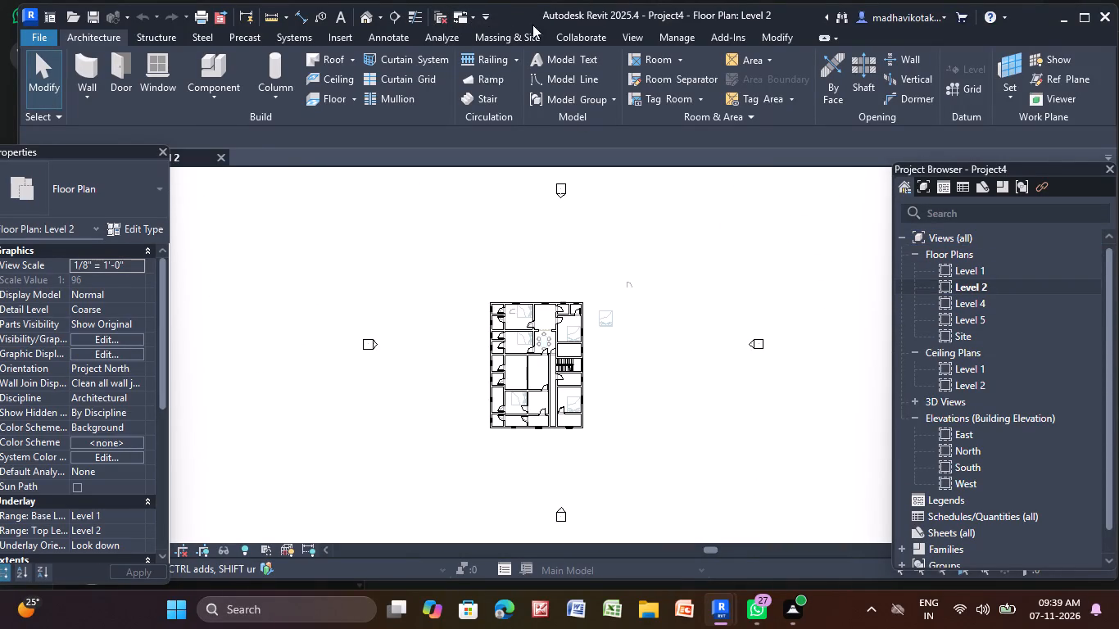
left_click(628, 37)
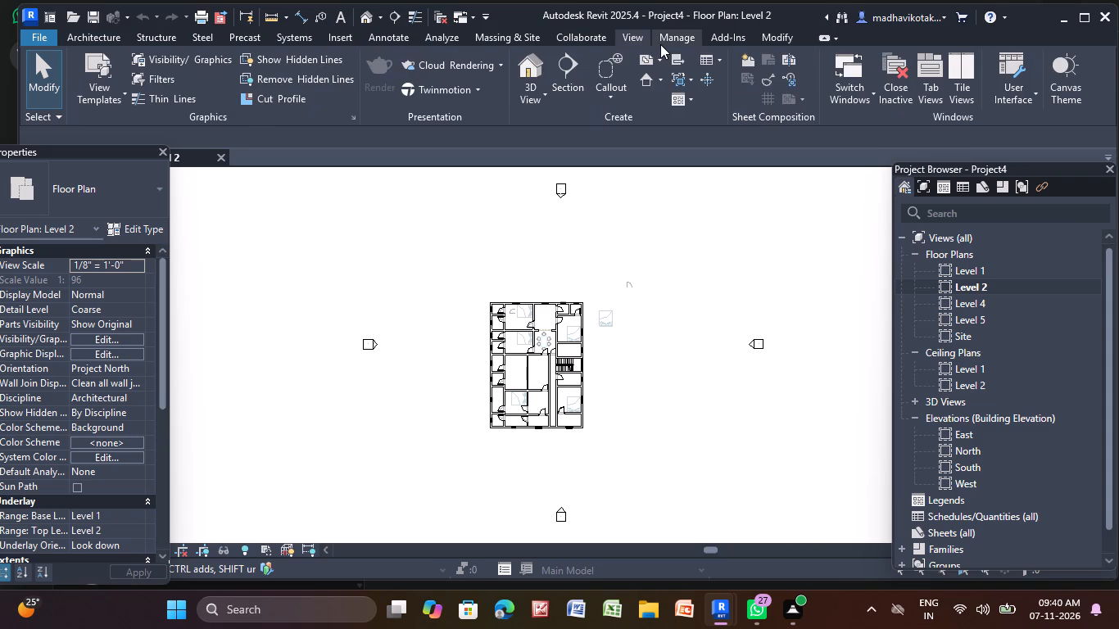
left_click(661, 58)
left_click(670, 97)
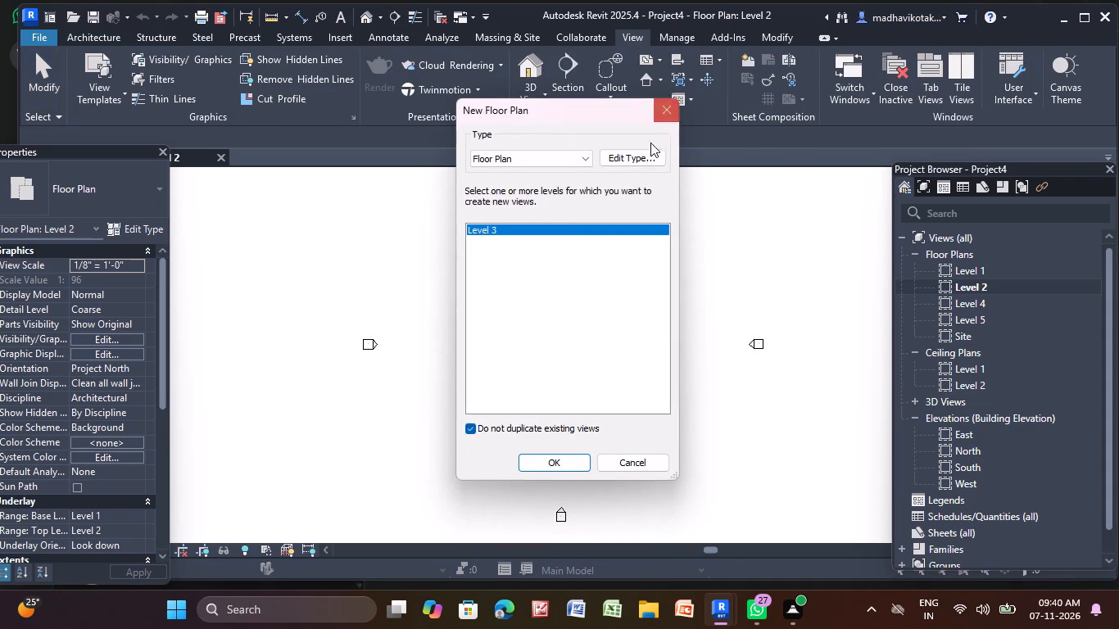
left_click(553, 459)
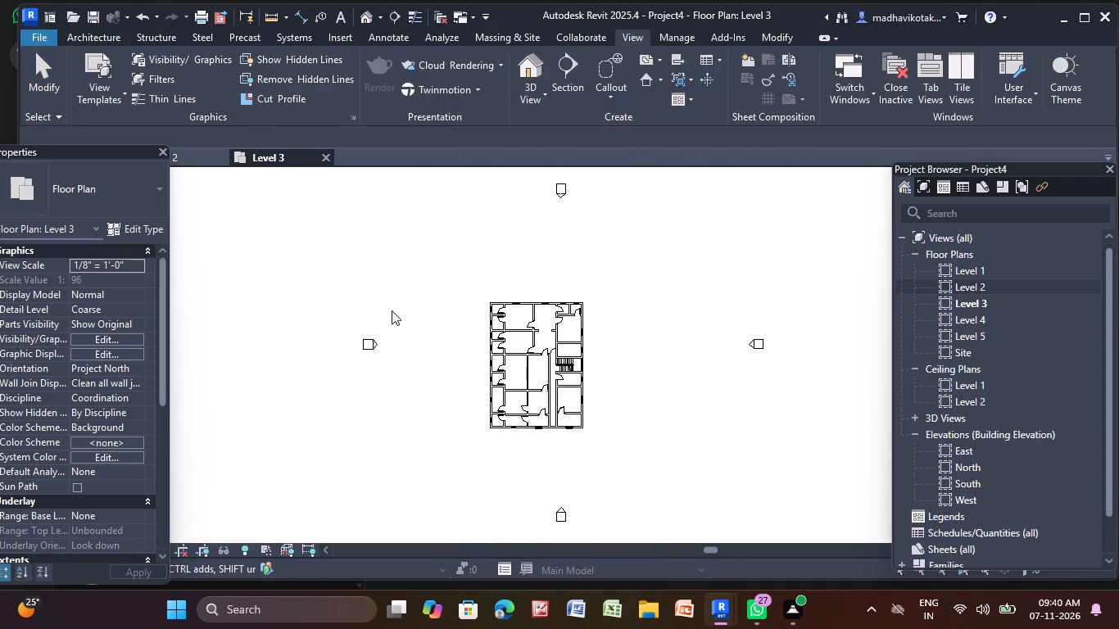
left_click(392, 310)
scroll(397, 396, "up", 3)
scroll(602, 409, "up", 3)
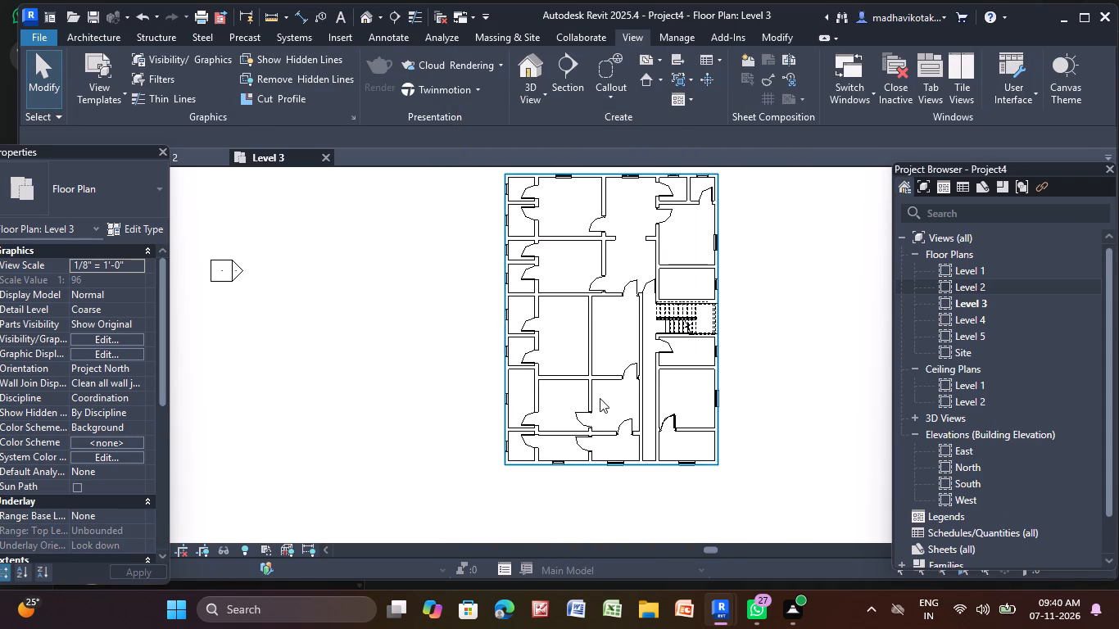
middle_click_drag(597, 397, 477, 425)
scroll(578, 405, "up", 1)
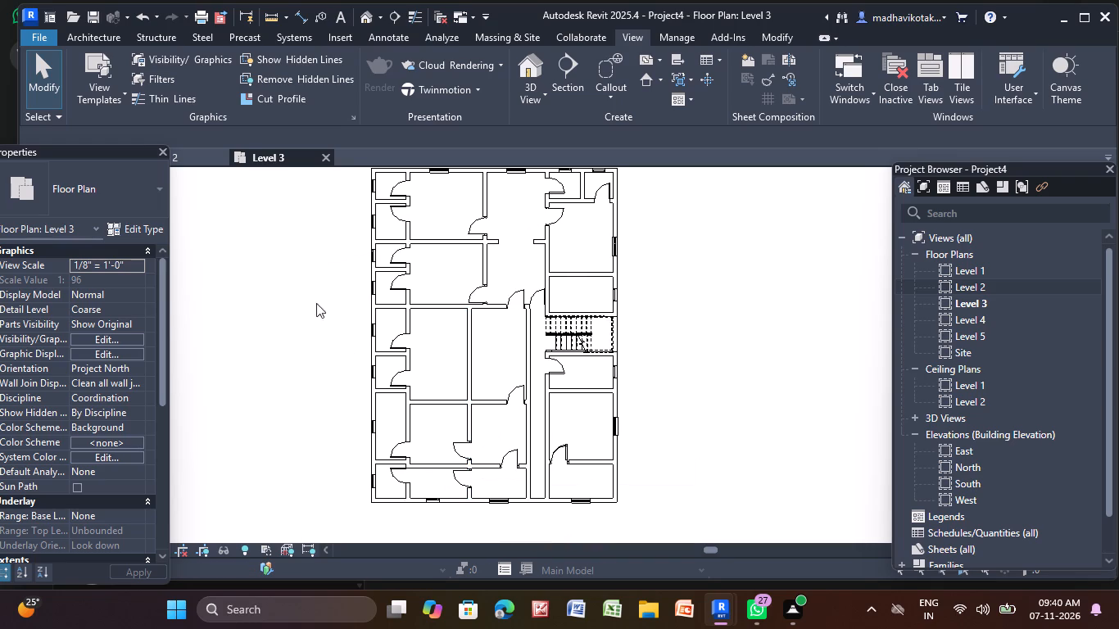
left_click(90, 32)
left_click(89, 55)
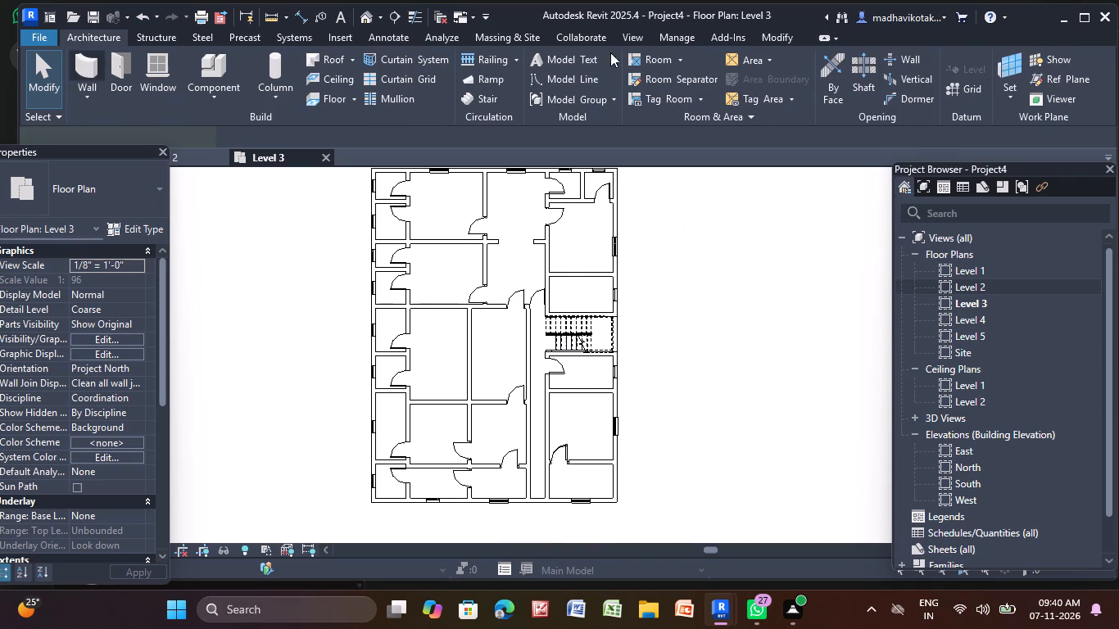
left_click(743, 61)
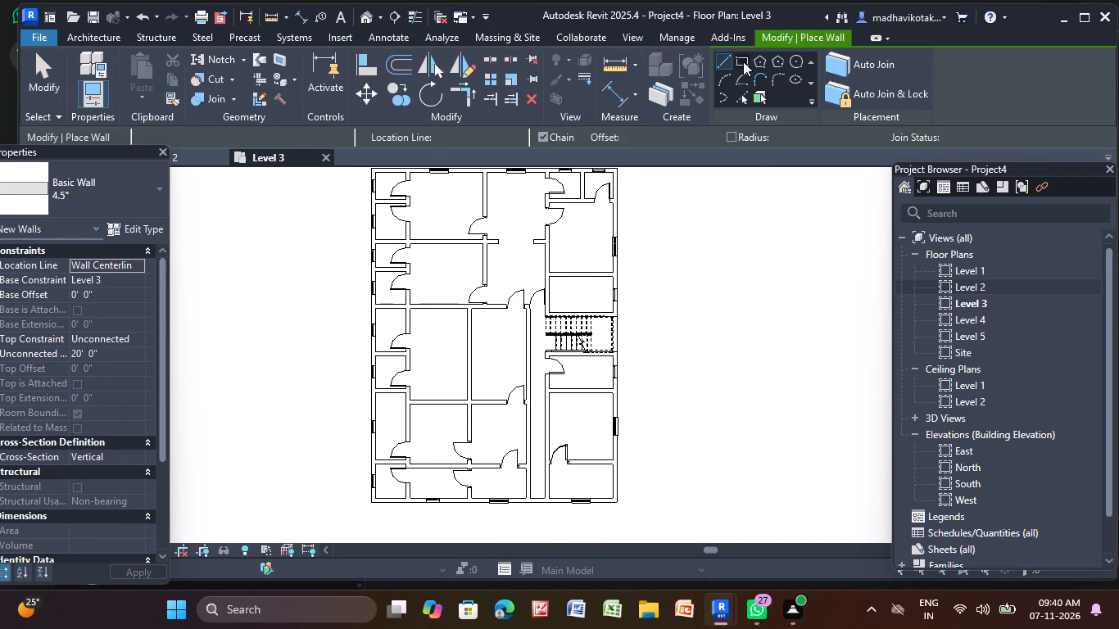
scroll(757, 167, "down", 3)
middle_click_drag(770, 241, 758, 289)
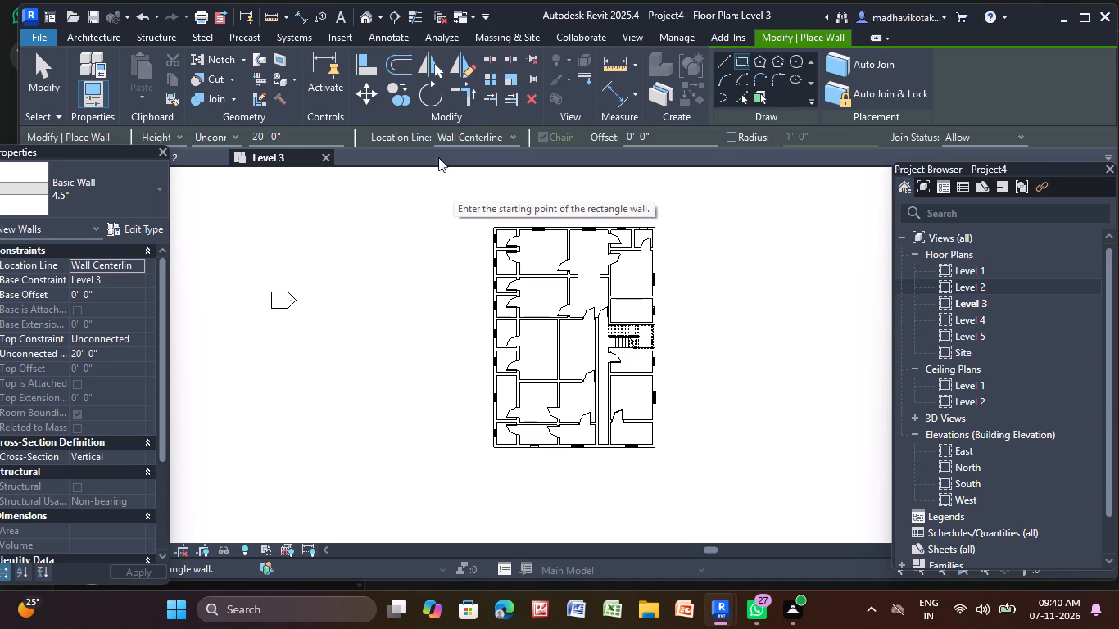
Sketch a rectangular Generic - 12" floor boundary on Level 3 around the whole building, about 63'-6" wide by 77' long.
left_click(93, 34)
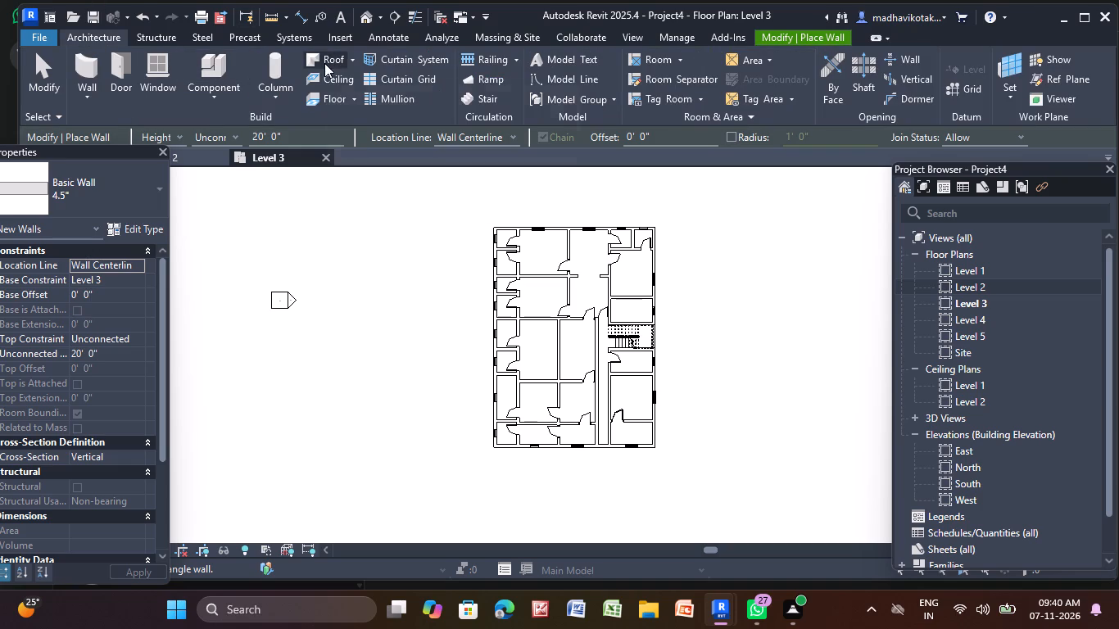
left_click(318, 96)
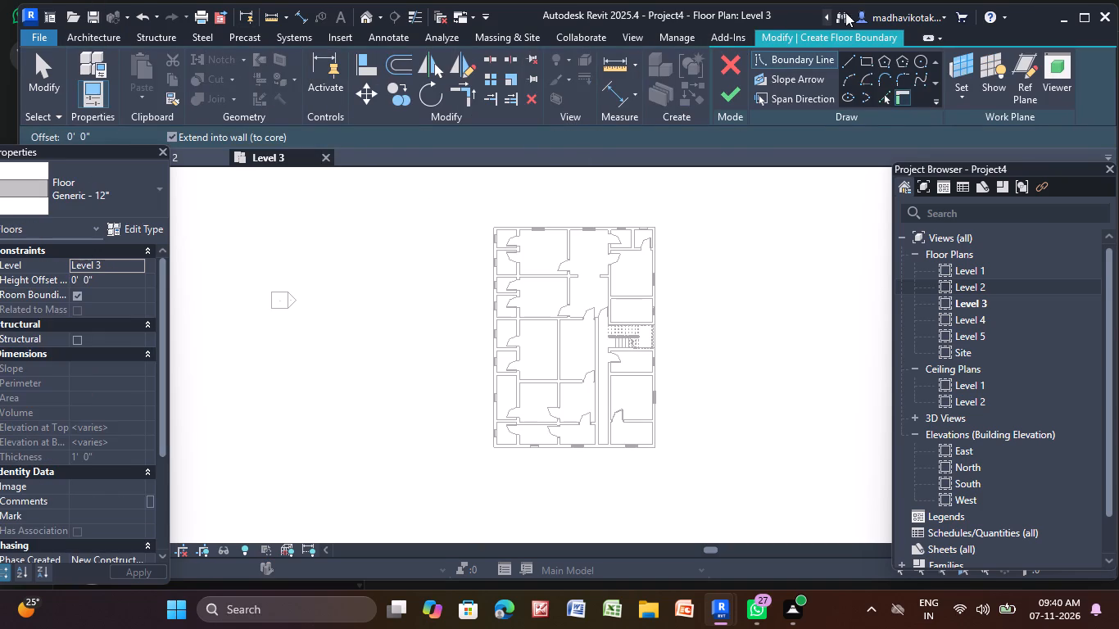
left_click(863, 62)
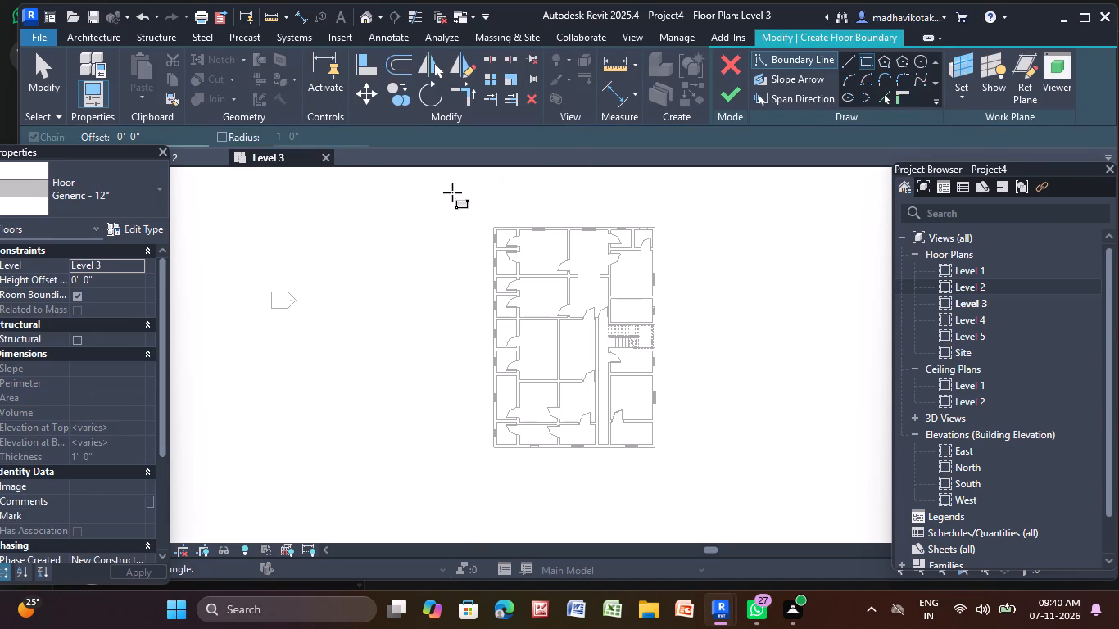
left_click(449, 193)
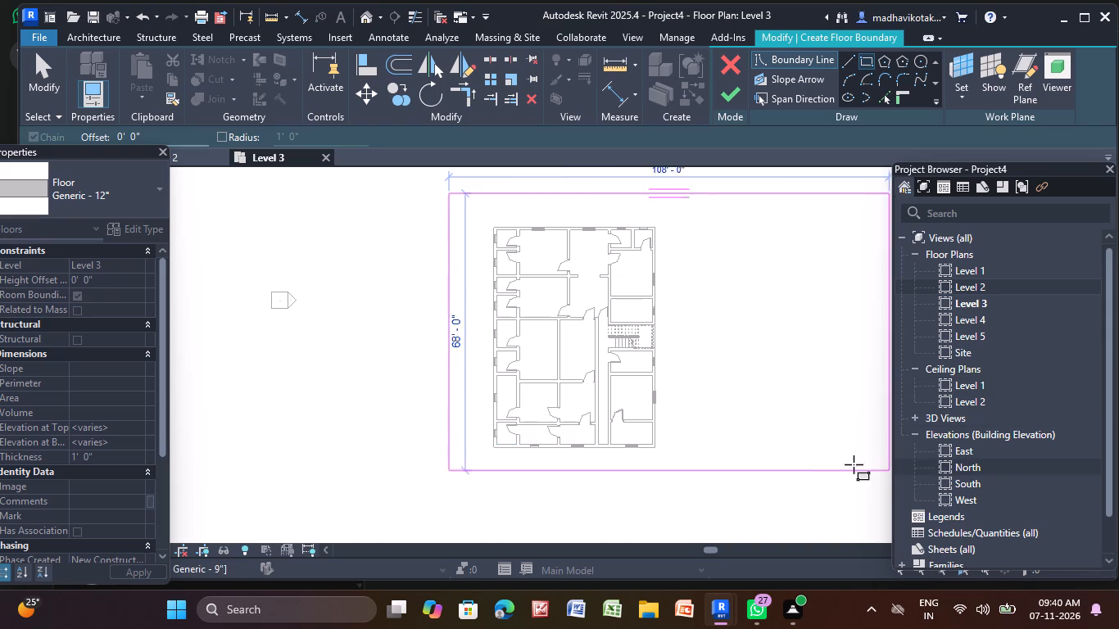
left_click(708, 506)
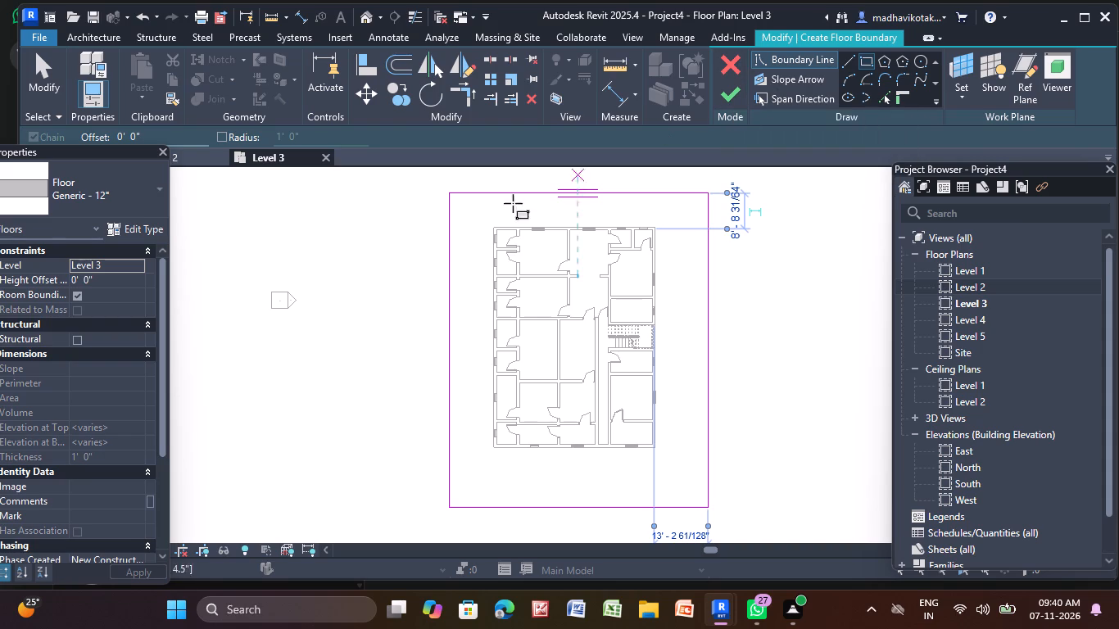
key("Escape")
key("Escape")
Set the floor boundary's south edge 12' away from the building's south exterior wall.
scroll(394, 241, "down", 1)
middle_click_drag(378, 218, 342, 179)
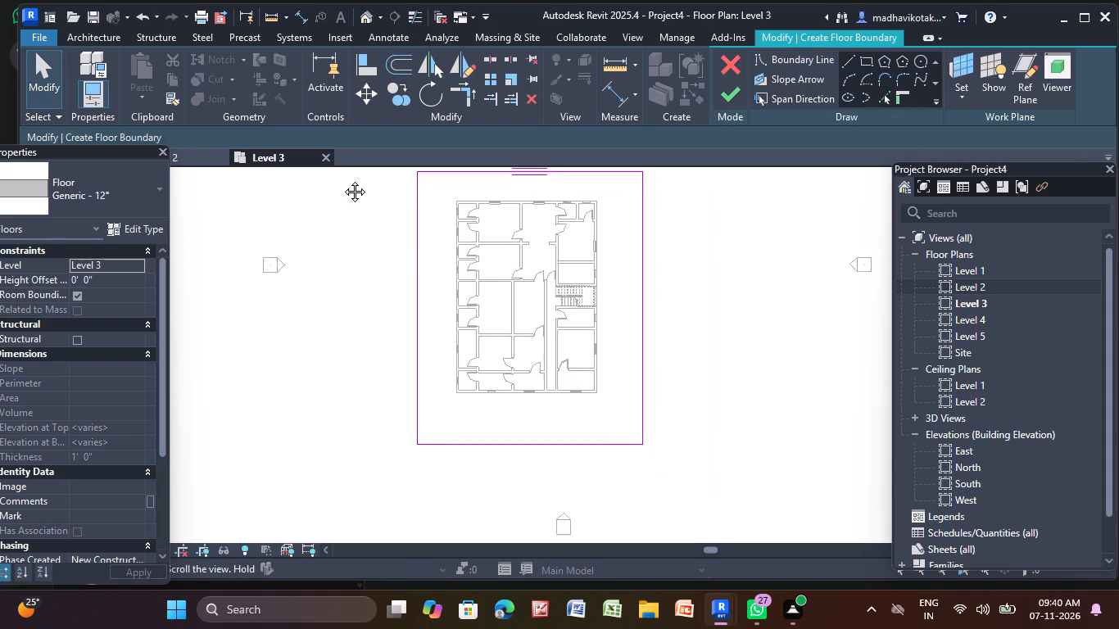
middle_click_drag(342, 179, 320, 251)
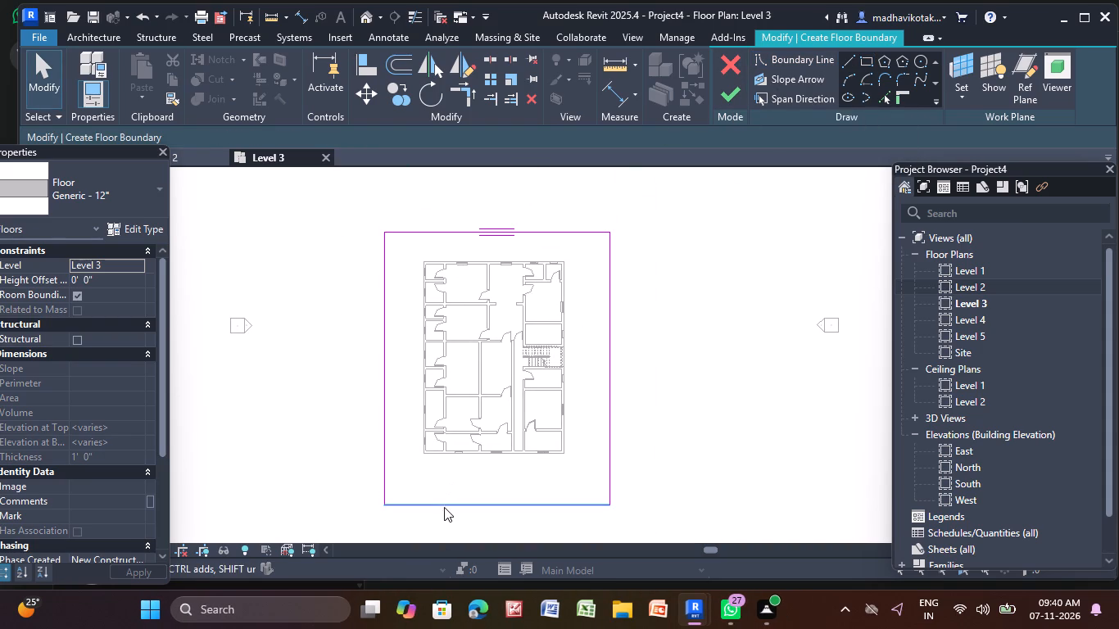
left_click(444, 506)
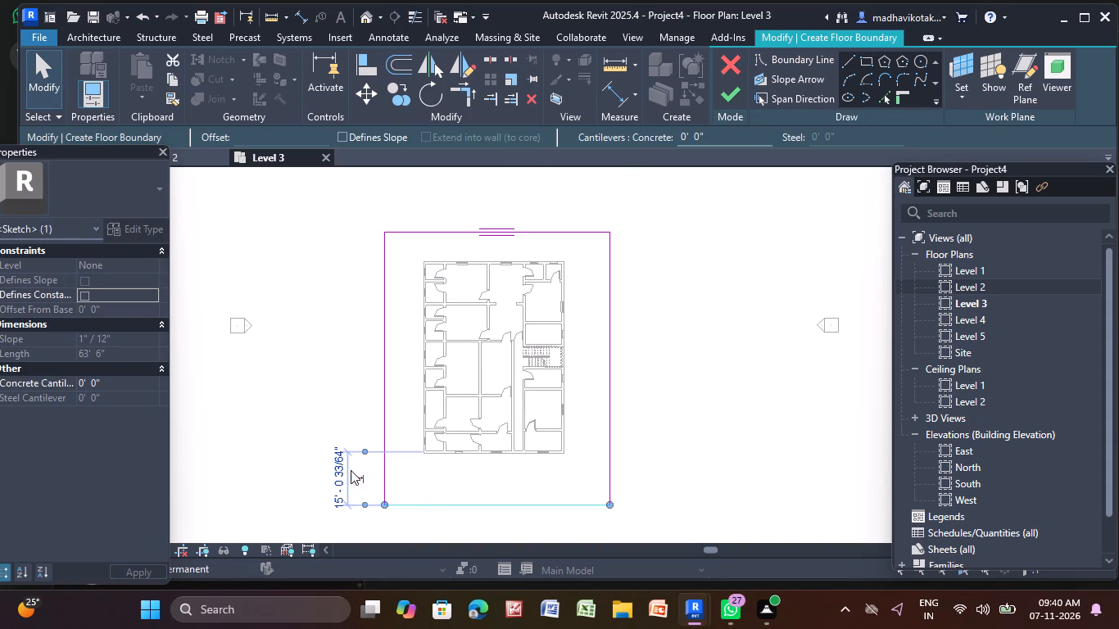
left_click(338, 467)
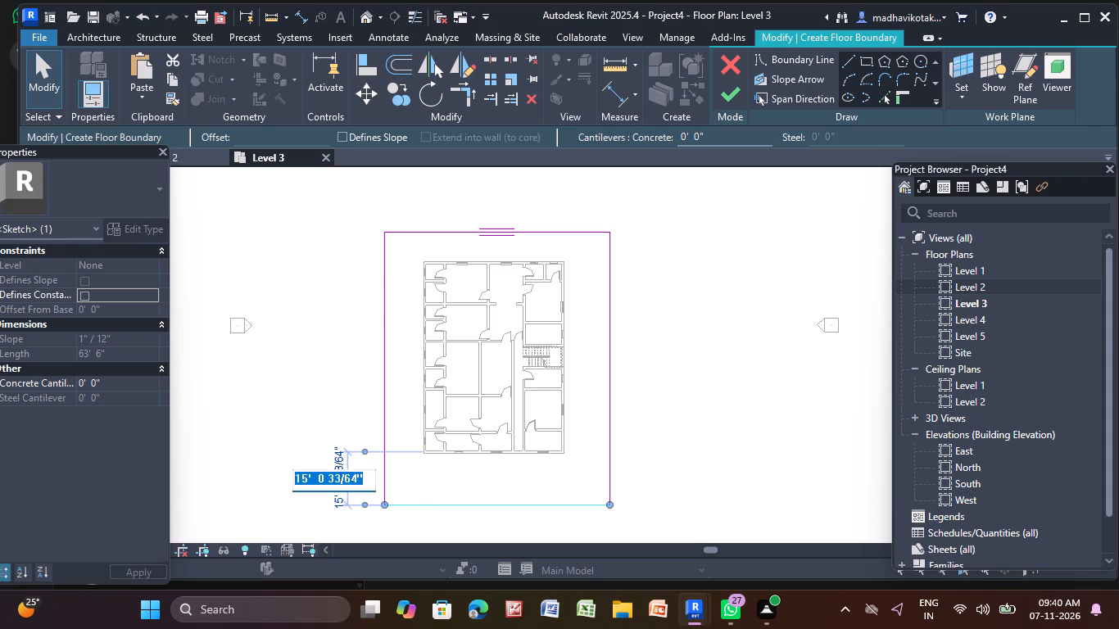
key("BackSpace")
key("BackSpace")
key("BackSpace")
key("BackSpace")
key("BackSpace")
key("BackSpace")
key("BackSpace")
key("BackSpace")
type("12'")
key("Return")
left_click(318, 345)
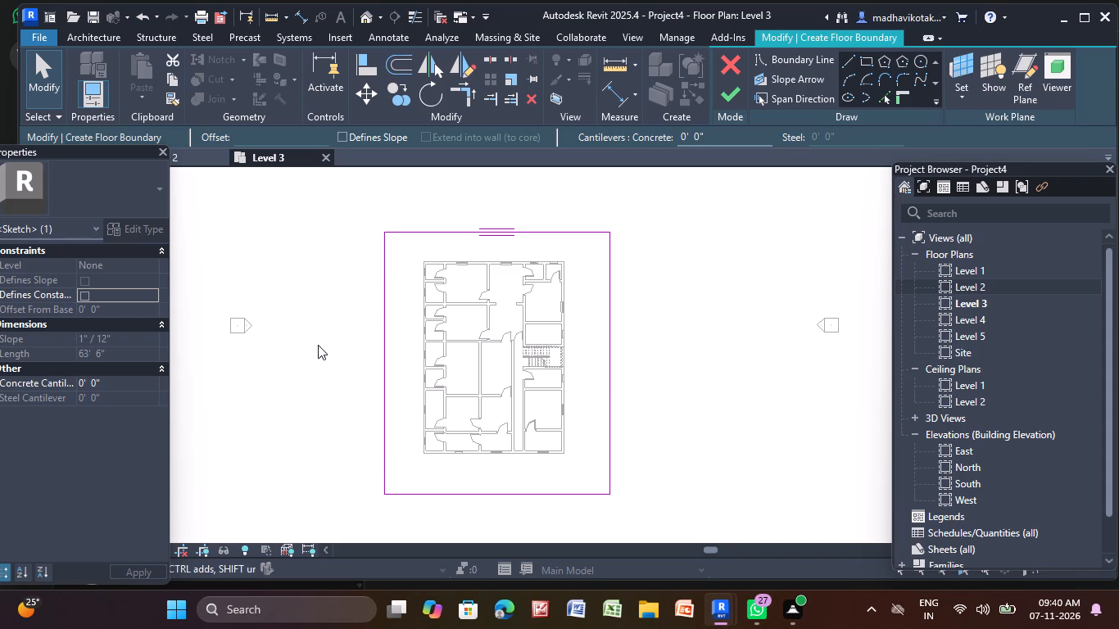
Set the floor boundary's north edge 12' away from the building's north exterior wall.
left_click(560, 238)
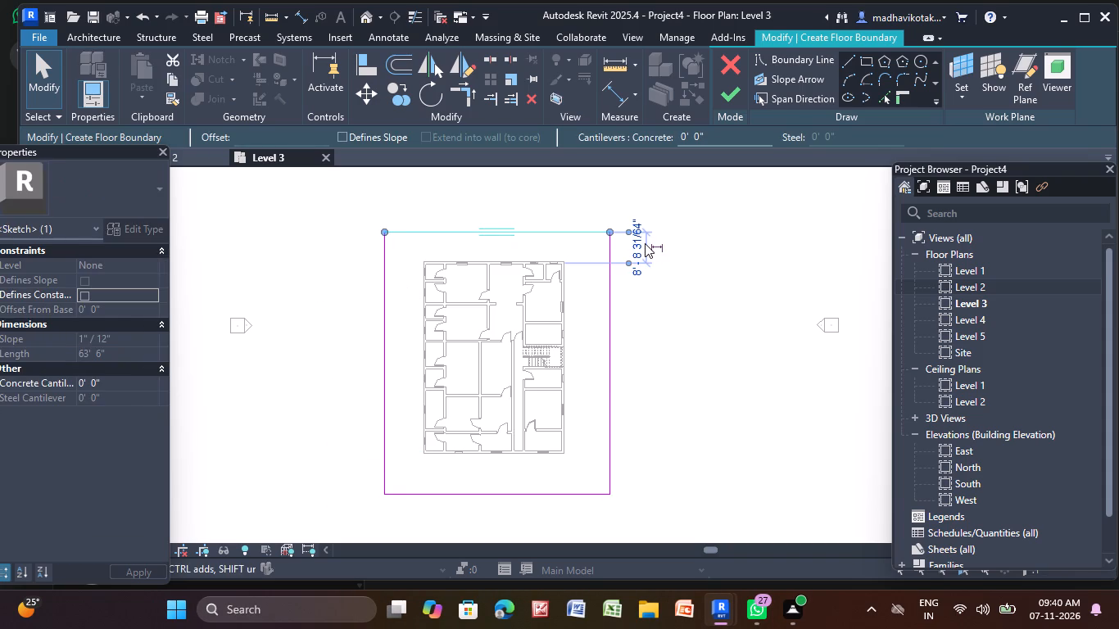
left_click(645, 243)
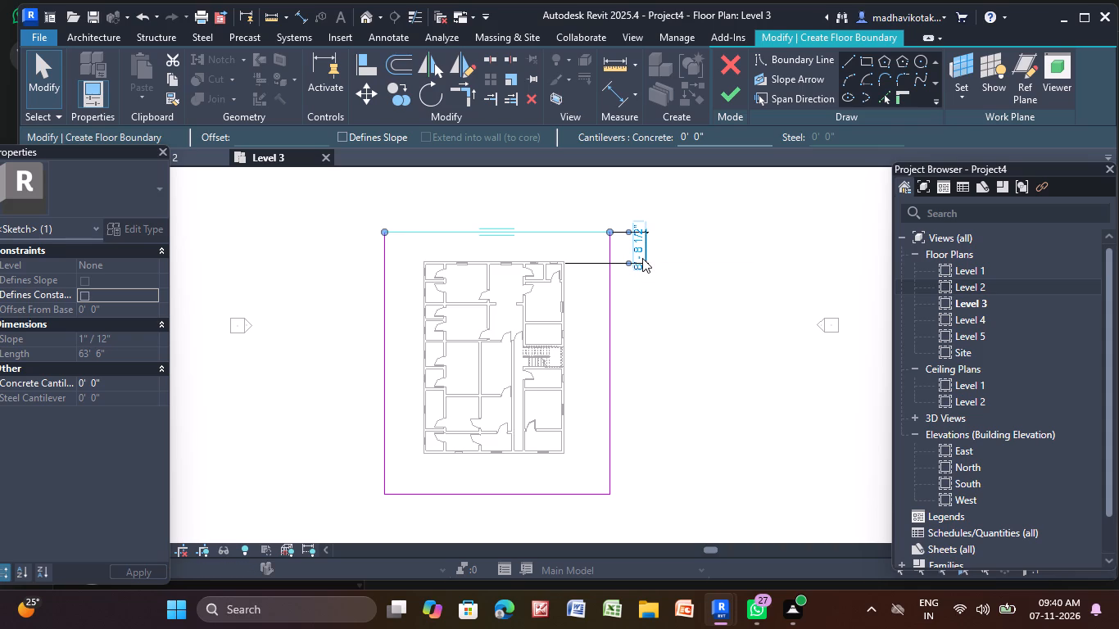
left_click(641, 254)
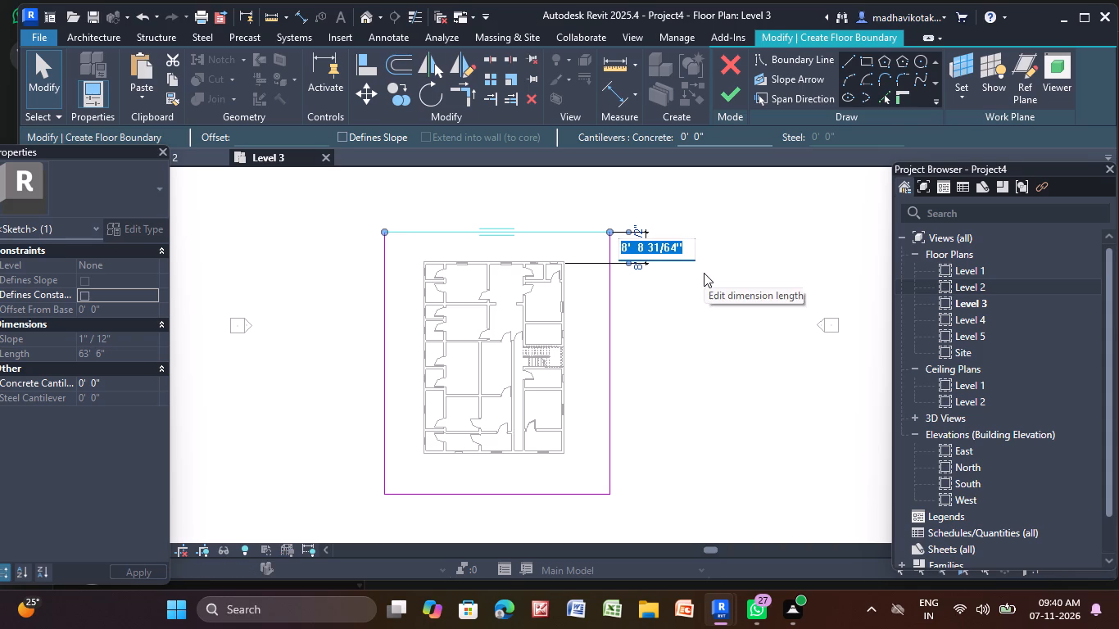
key("BackSpace")
type("12'")
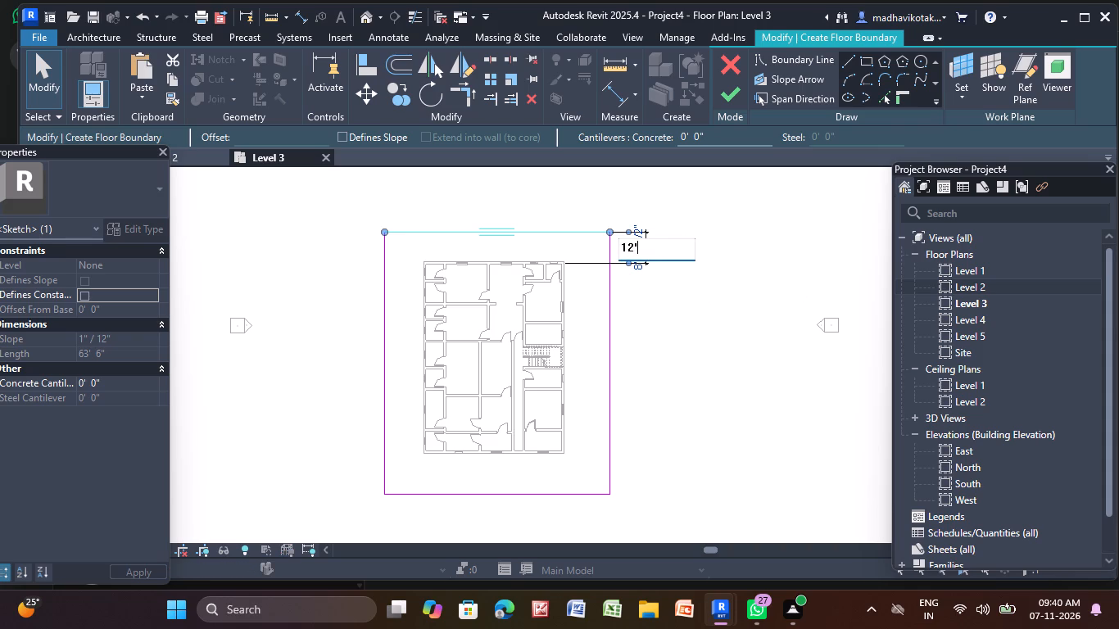
key("Return")
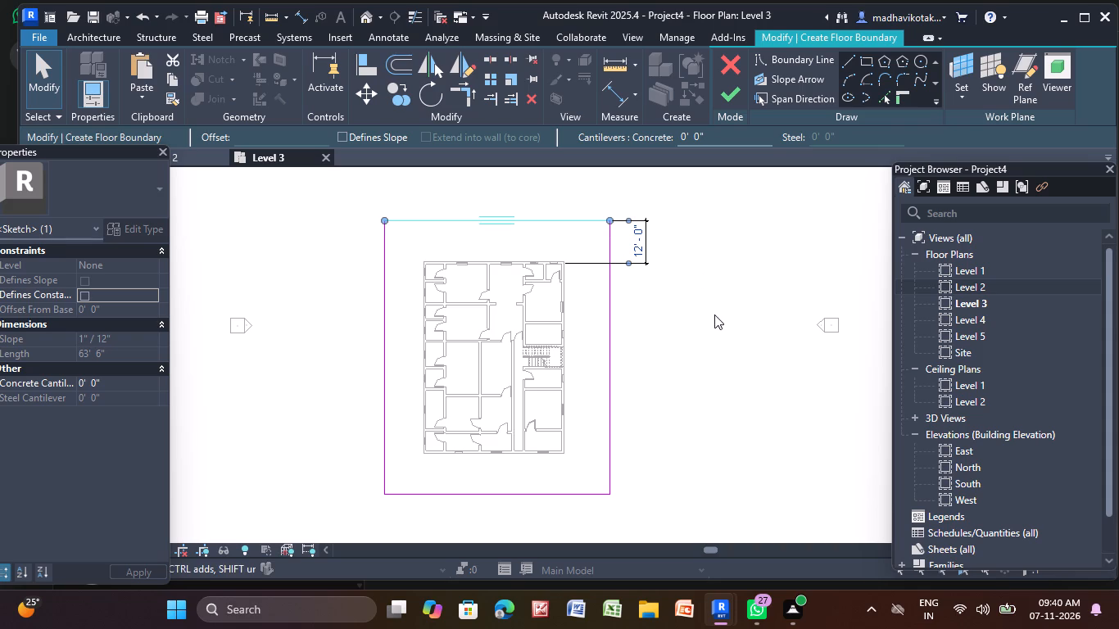
left_click(714, 314)
Set the floor boundary's east edge 12' away from the building's east exterior wall.
left_click(611, 371)
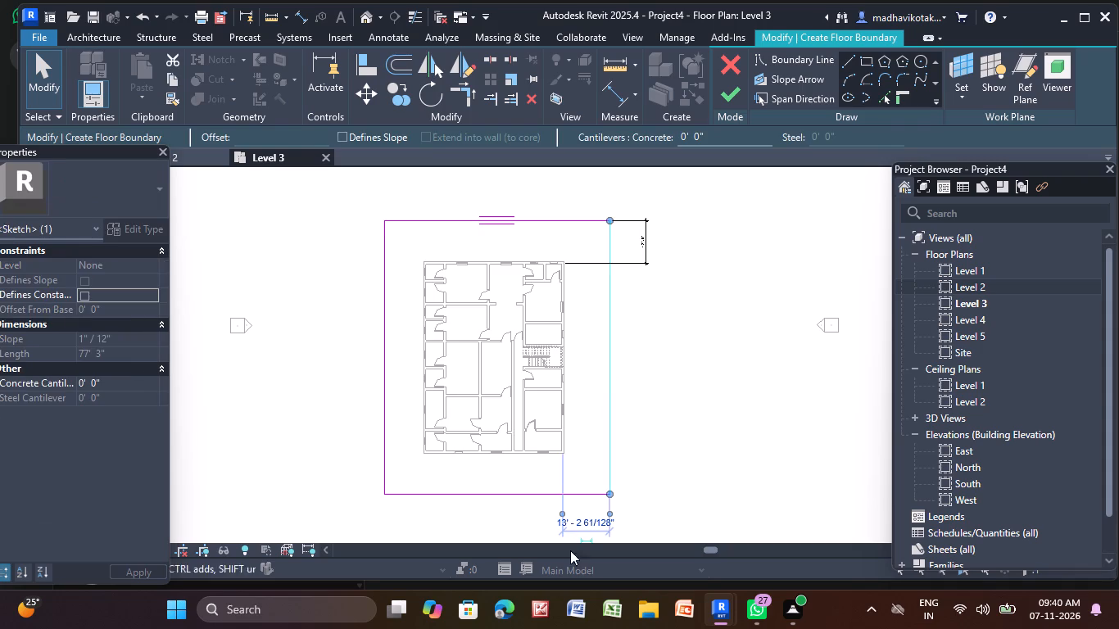
middle_click_drag(591, 489, 591, 402)
scroll(592, 434, "up", 4)
left_click(597, 439)
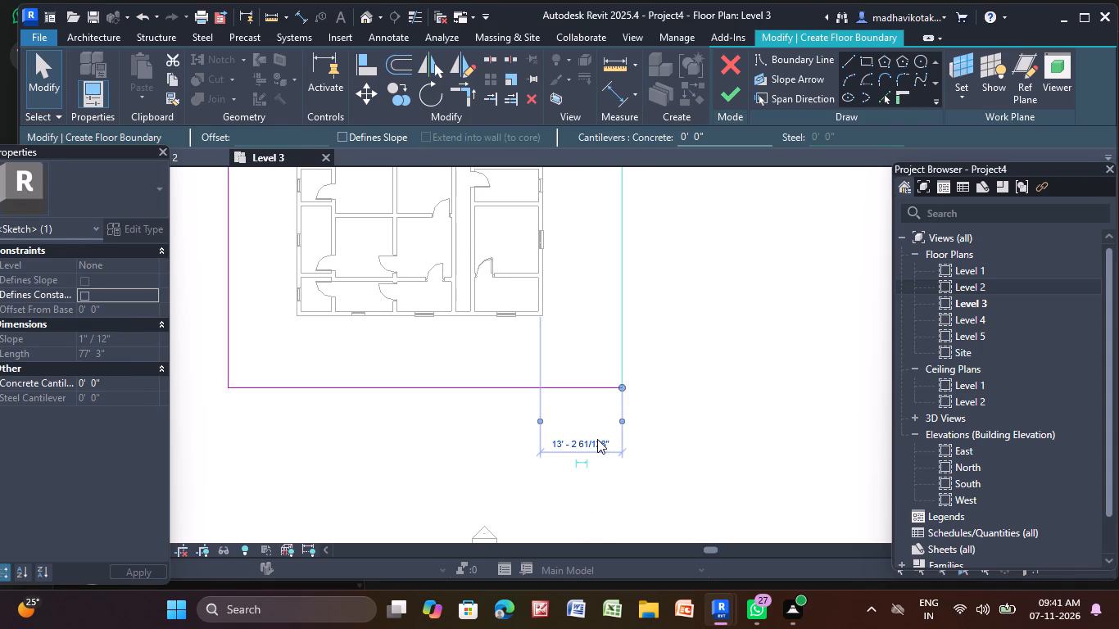
key("BackSpace")
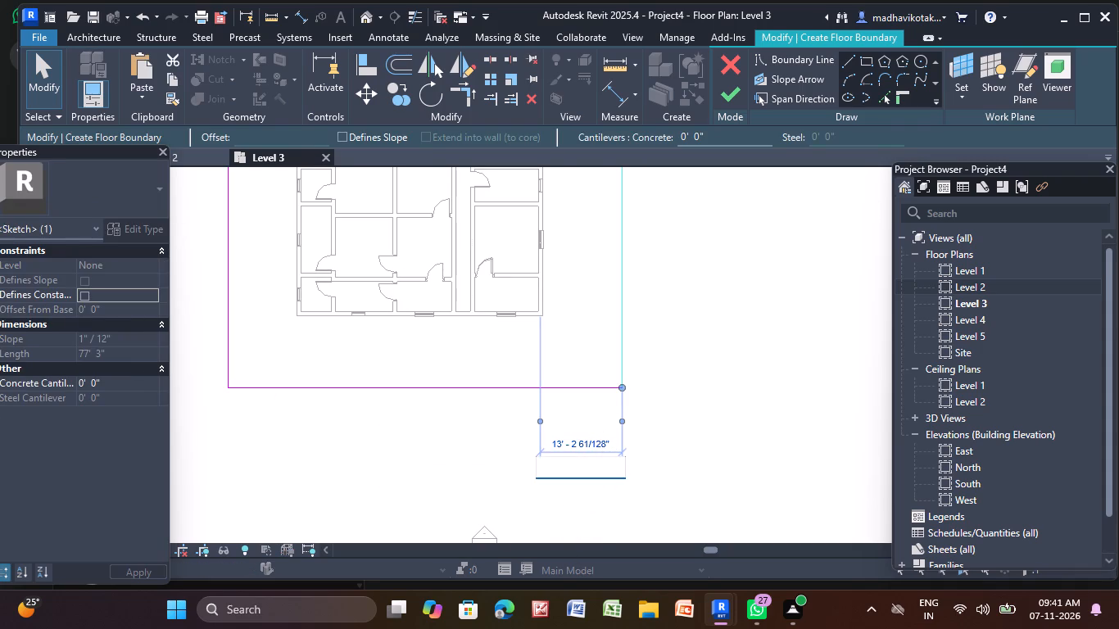
type("12'")
key("Return")
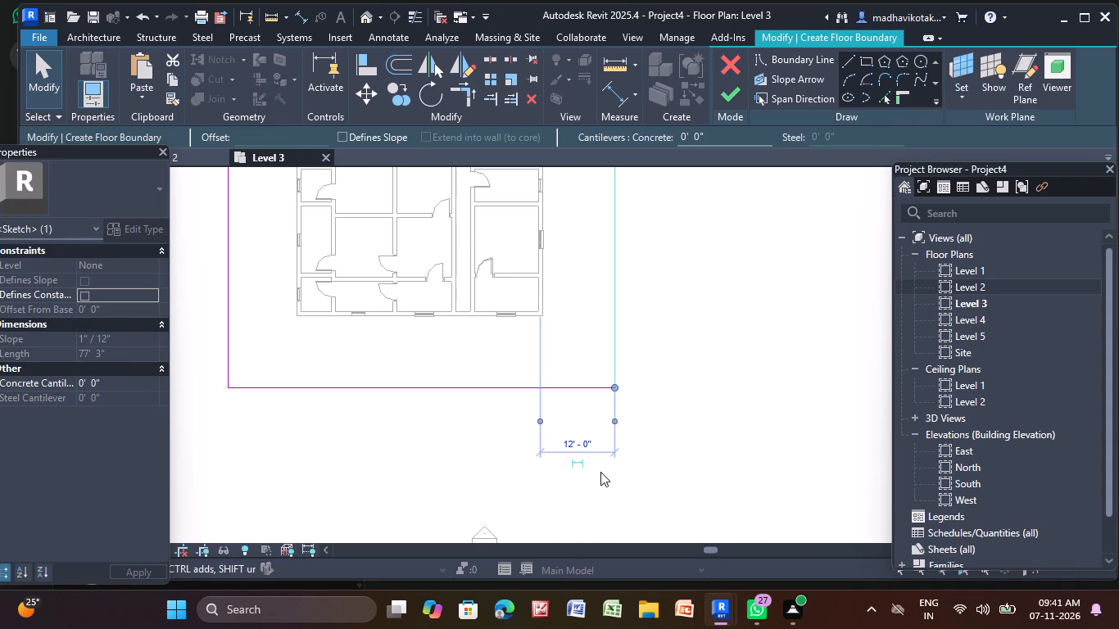
left_click(725, 256)
Set the floor boundary's west edge 12' away from the building's west exterior wall.
scroll(727, 256, "down", 1)
middle_click_drag(726, 256, 802, 395)
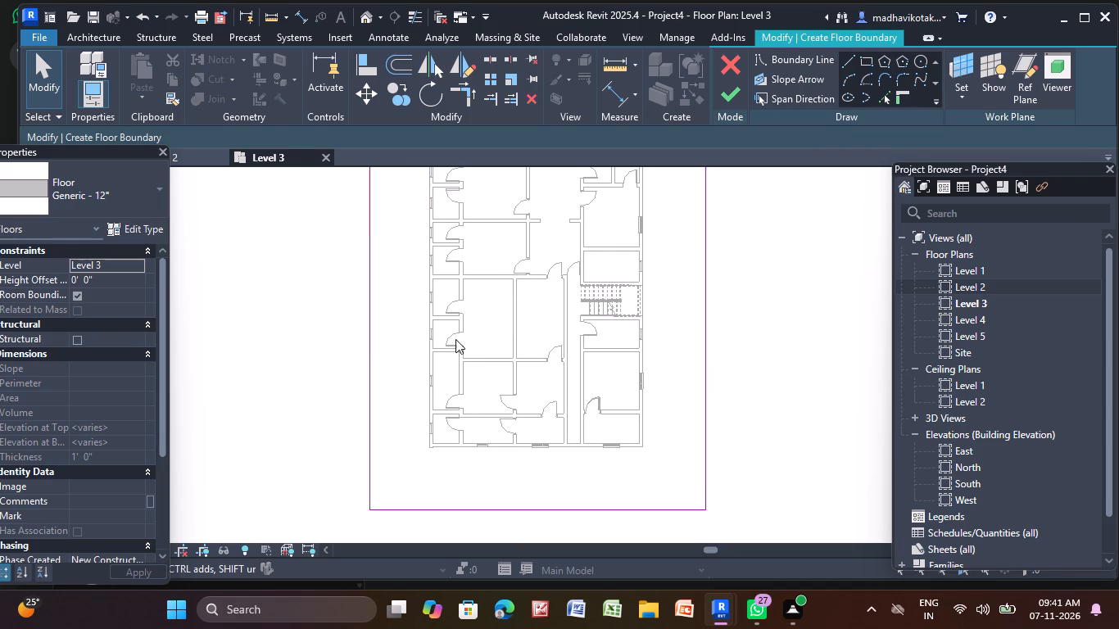
left_click(367, 341)
scroll(365, 340, "down", 2)
middle_click_drag(360, 342, 338, 466)
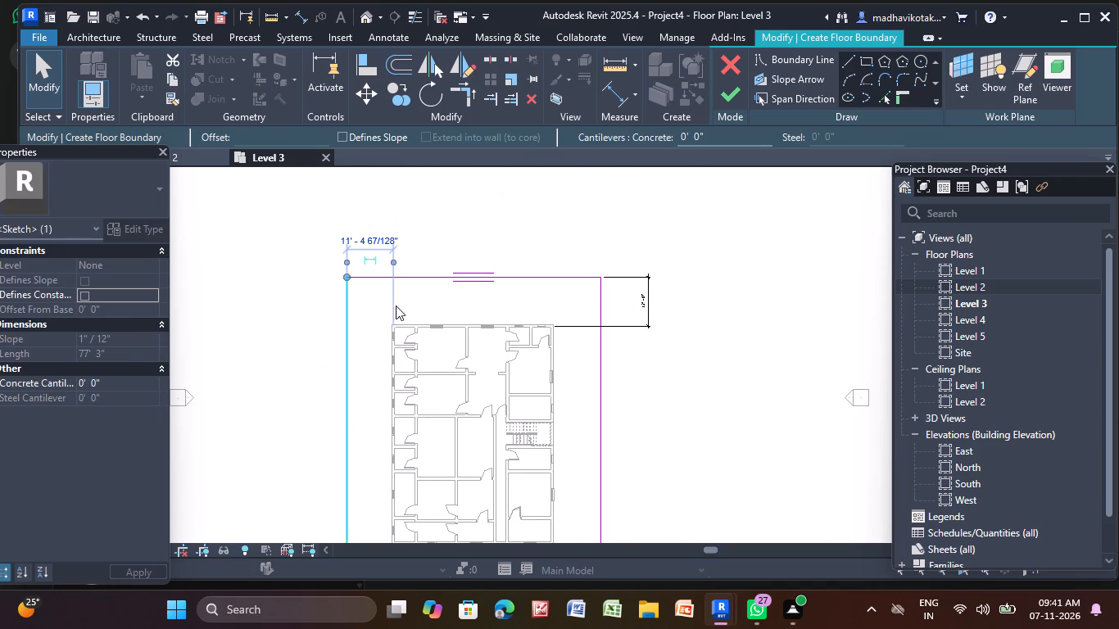
scroll(391, 239, "up", 3)
left_click(391, 239)
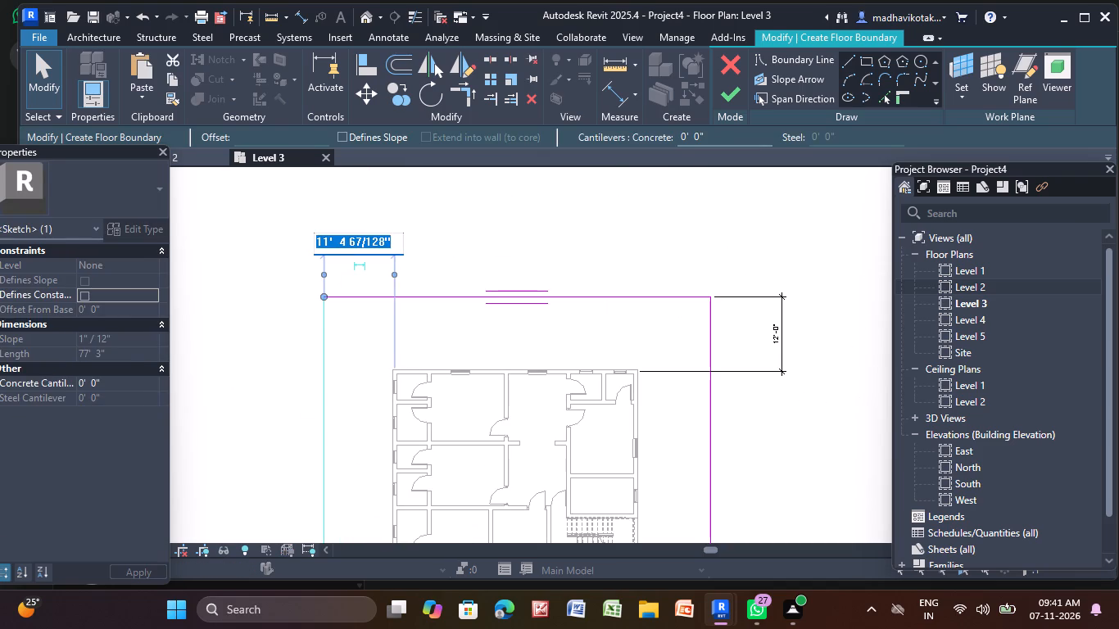
key("BackSpace")
type("12'")
key("Return")
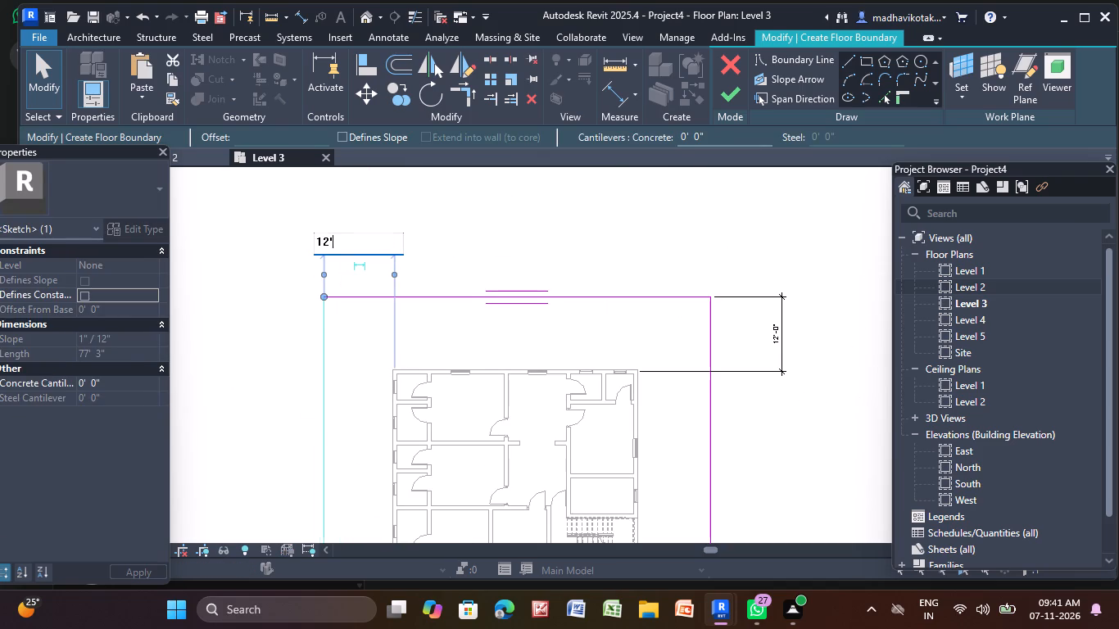
left_click(502, 253)
scroll(501, 253, "down", 6)
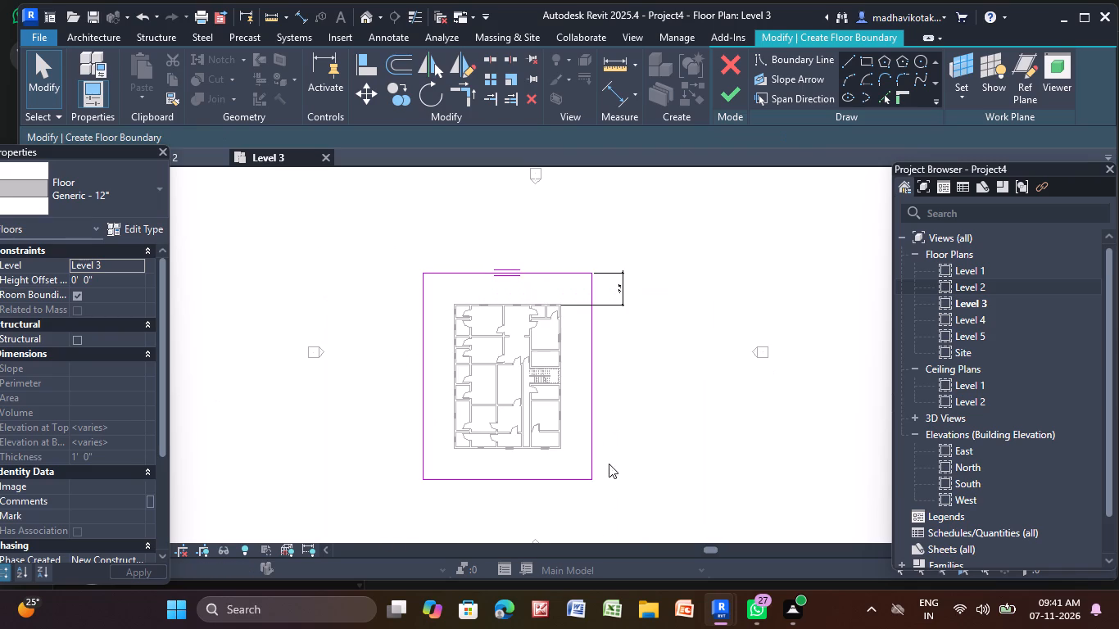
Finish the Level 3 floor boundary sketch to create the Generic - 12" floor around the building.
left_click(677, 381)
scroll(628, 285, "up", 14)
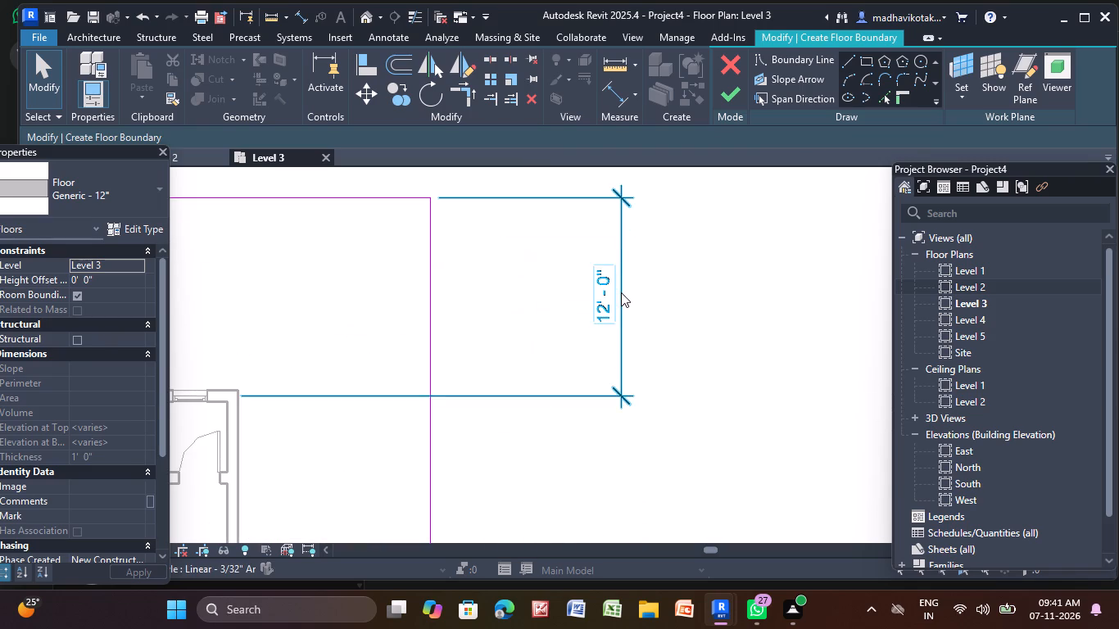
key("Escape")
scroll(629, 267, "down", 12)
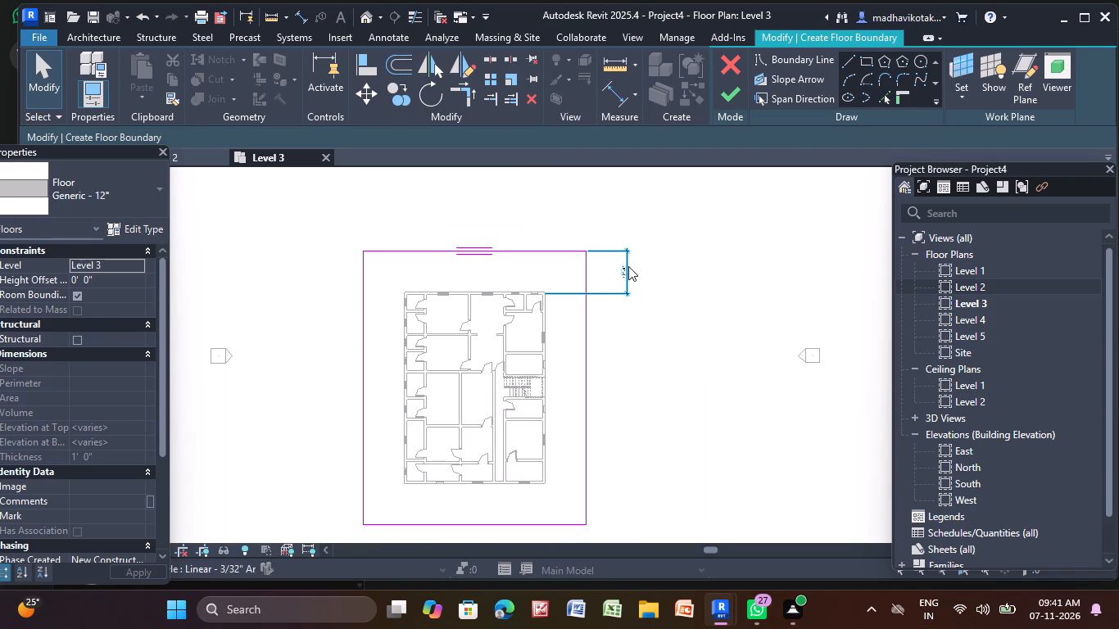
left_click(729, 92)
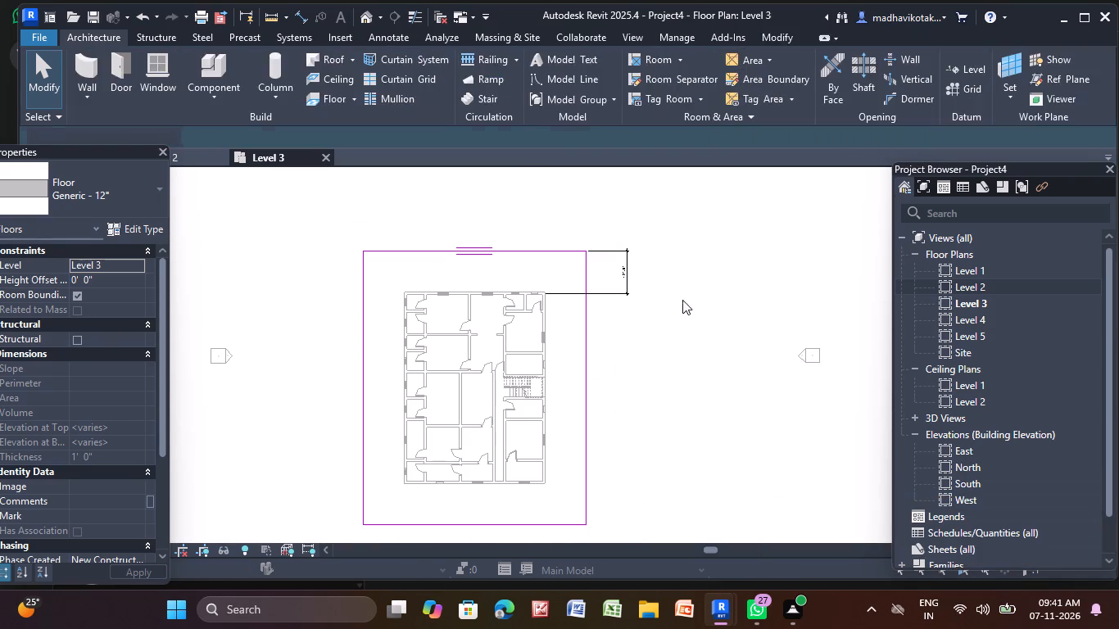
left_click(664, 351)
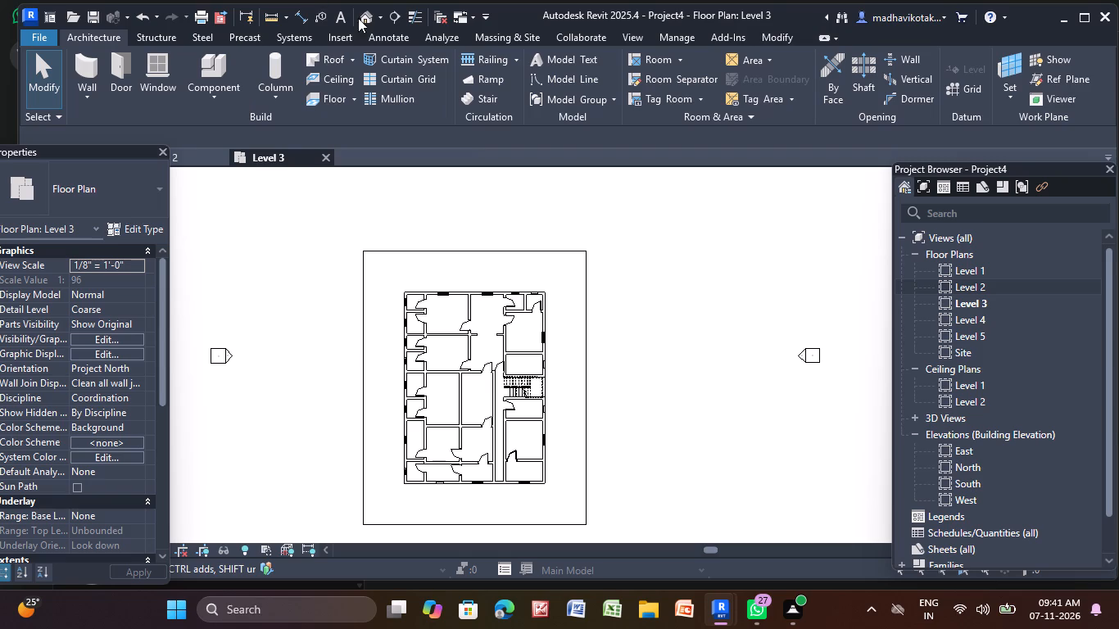
Examine from several sides in the default 3D view how the Level 3 floor extends beyond the building's exterior walls.
left_click(363, 16)
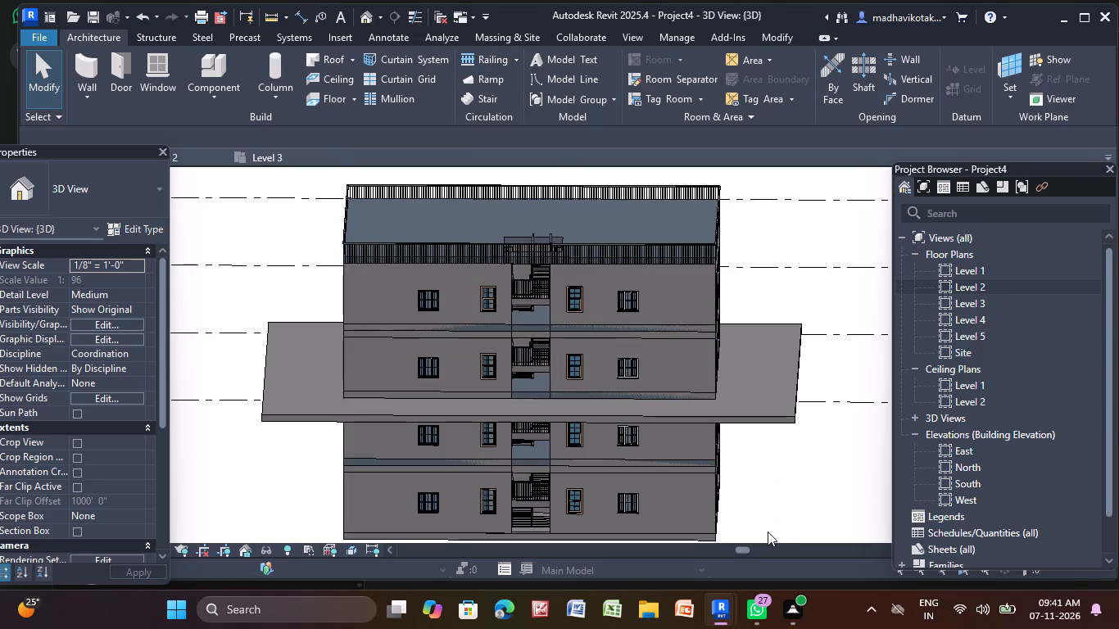
middle_click_drag(766, 532, 365, 536, "shift")
scroll(405, 476, "down", 1, "shift")
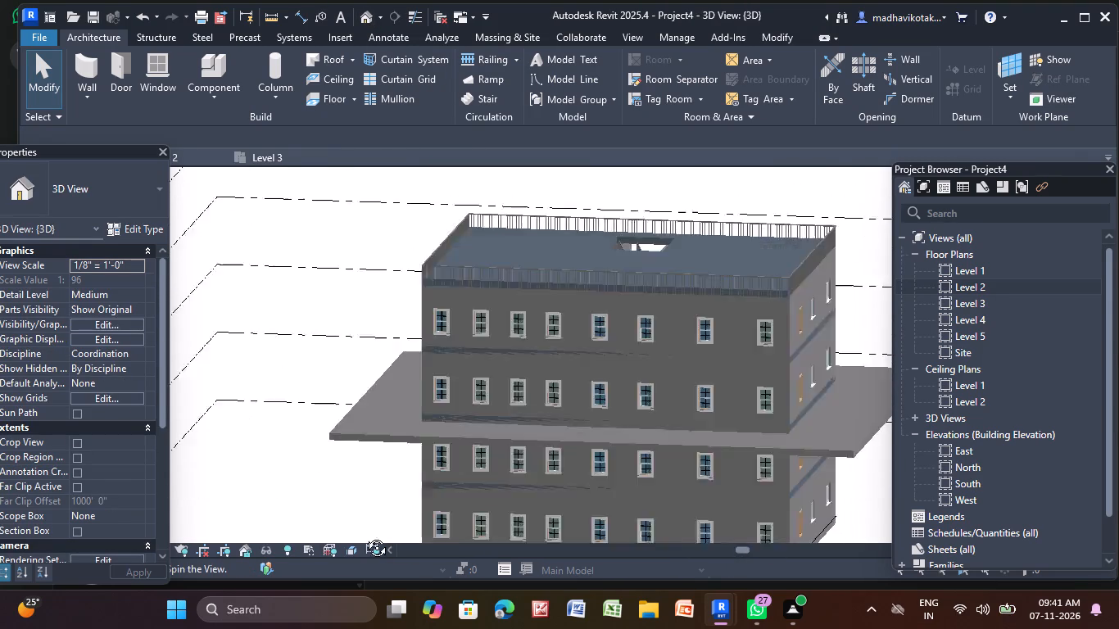
middle_click_drag(365, 536, 184, 527, "shift")
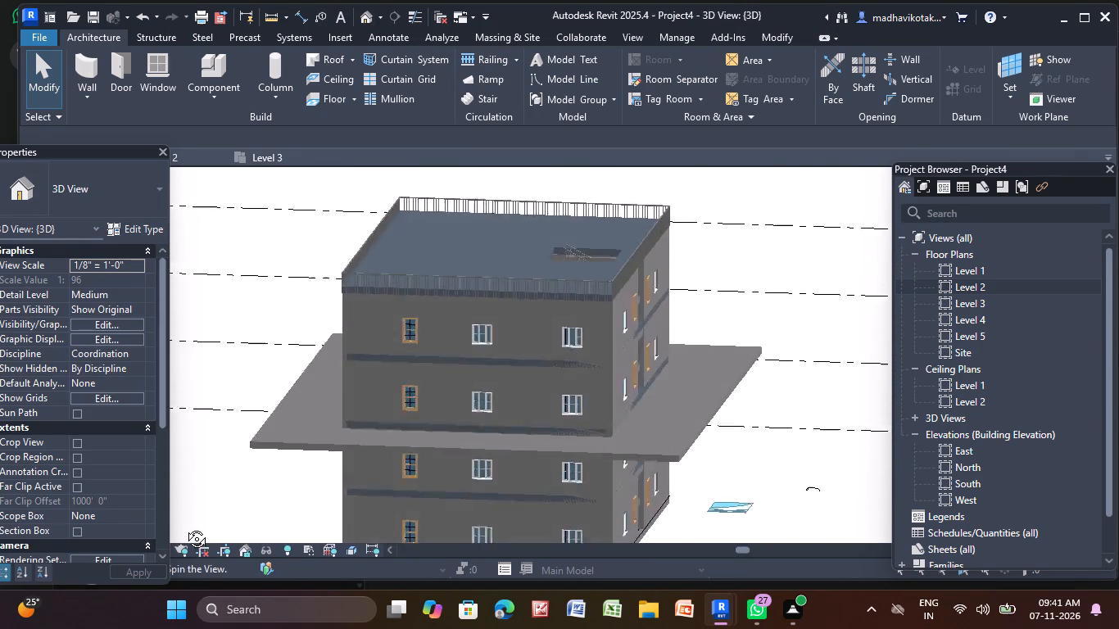
middle_click_drag(184, 527, 190, 459, "shift")
scroll(704, 357, "down", 3)
middle_click_drag(706, 337, 711, 274)
middle_click_drag(711, 275, 758, 342, "shift")
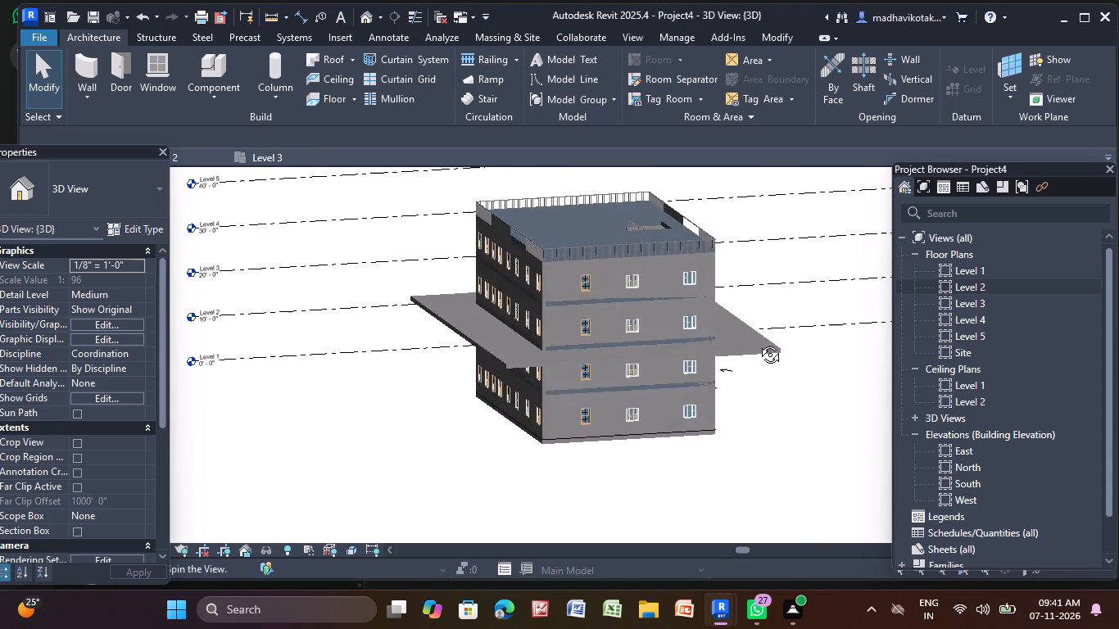
middle_click_drag(758, 342, 723, 333, "shift")
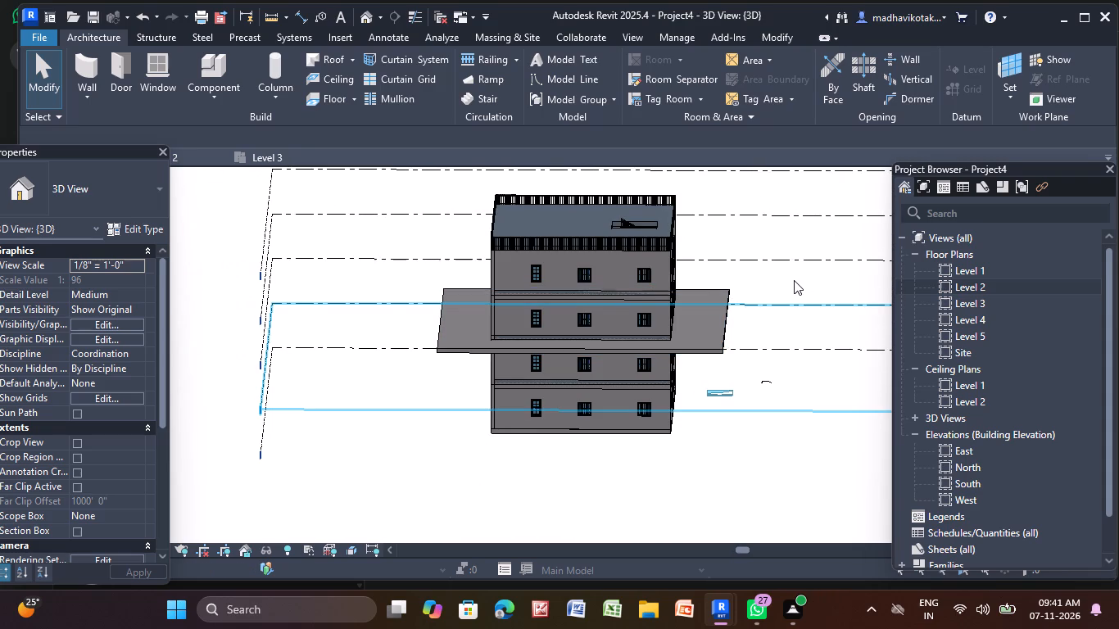
Delete the oversized Level 3 floor projecting beyond the building's exterior walls in the 3D view.
left_click(702, 344)
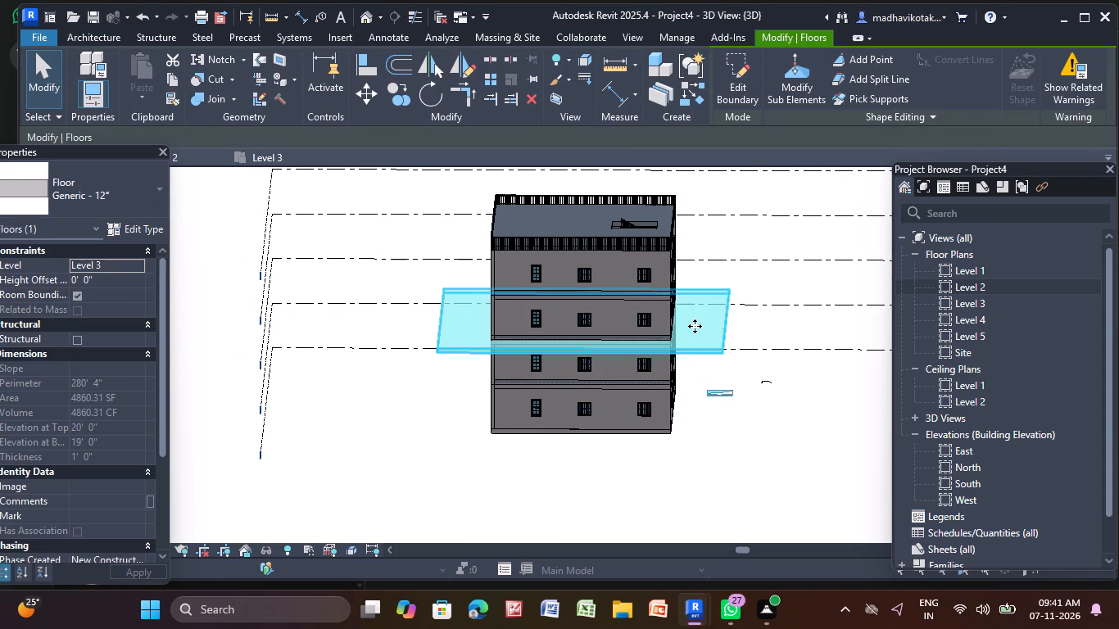
key("Delete")
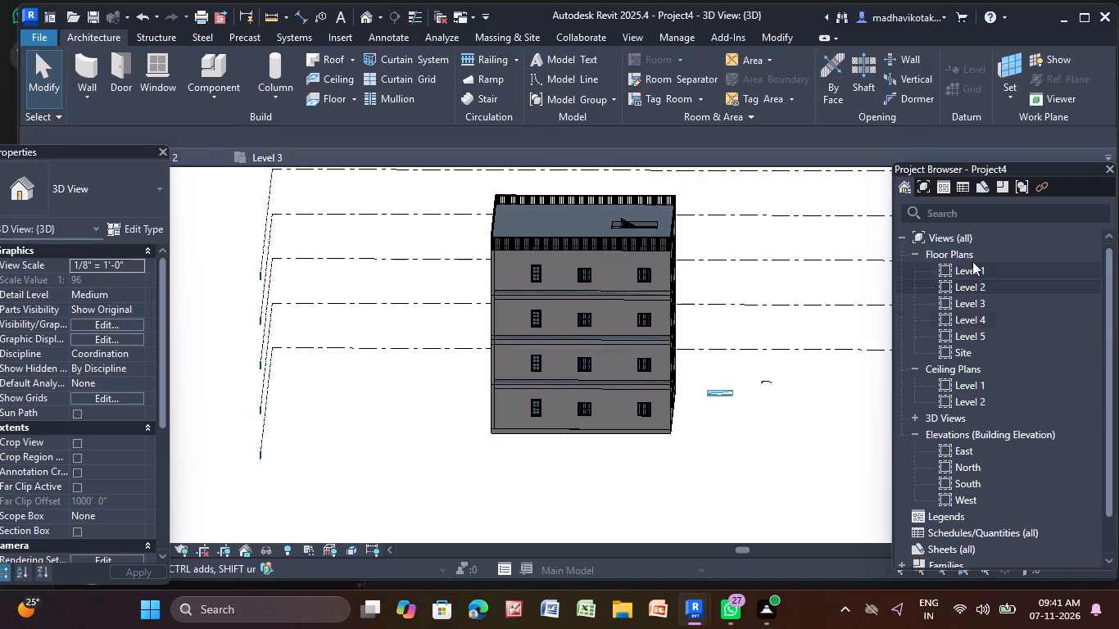
Open the Level 2 floor plan and show the building's room layout at closer range.
double_click(971, 288)
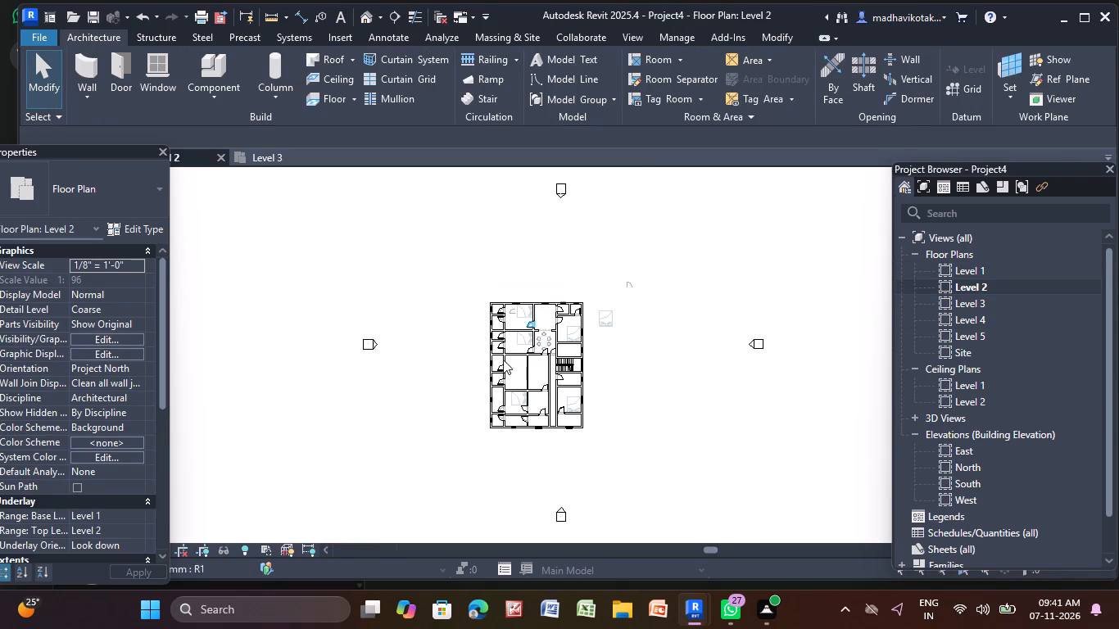
scroll(482, 365, "up", 4)
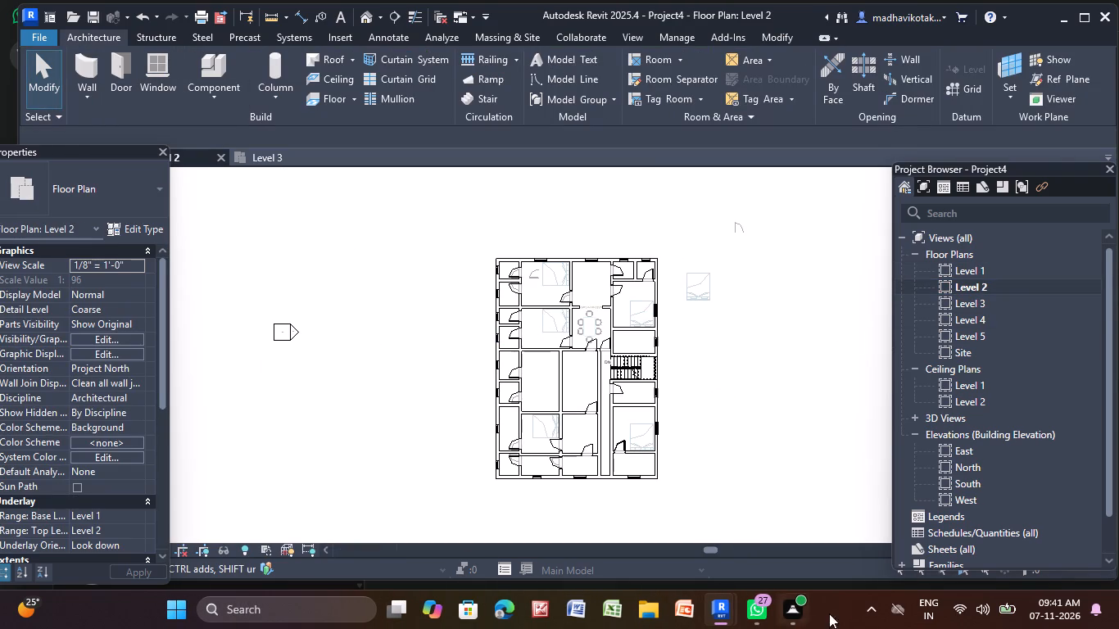
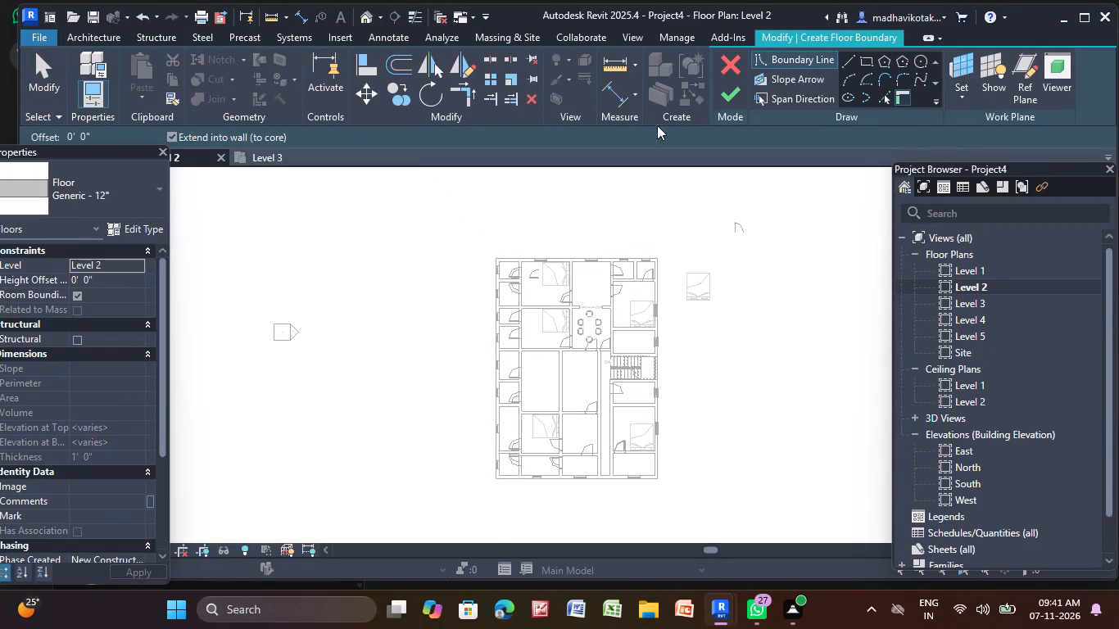
Sketch a rectangular floor boundary about 55' by 68' around the whole building on Level 2.
left_click(860, 61)
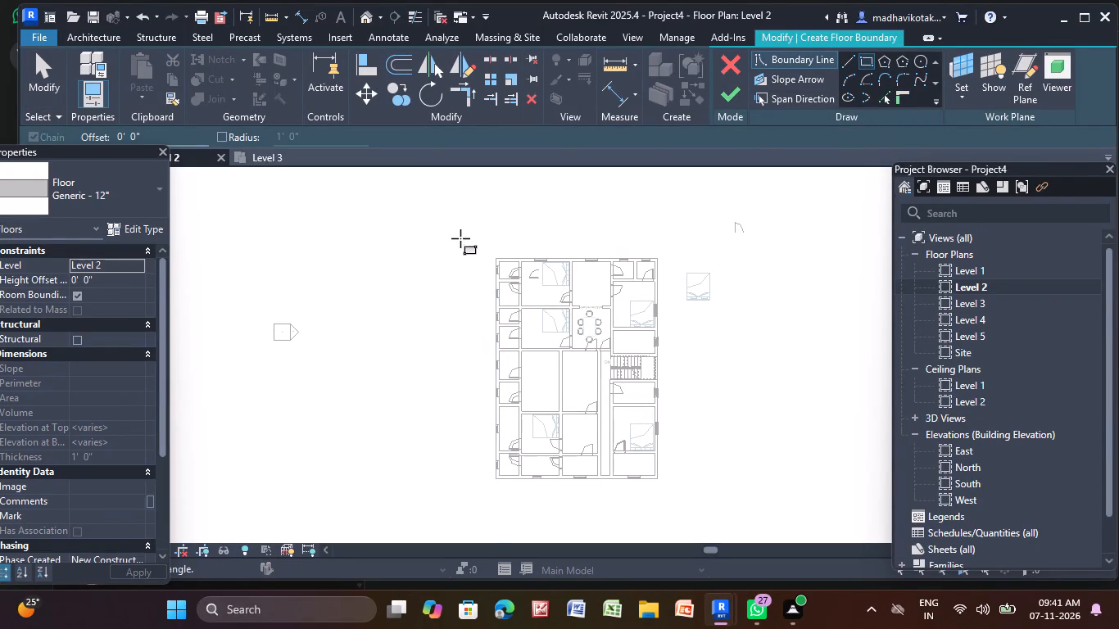
left_click(460, 235)
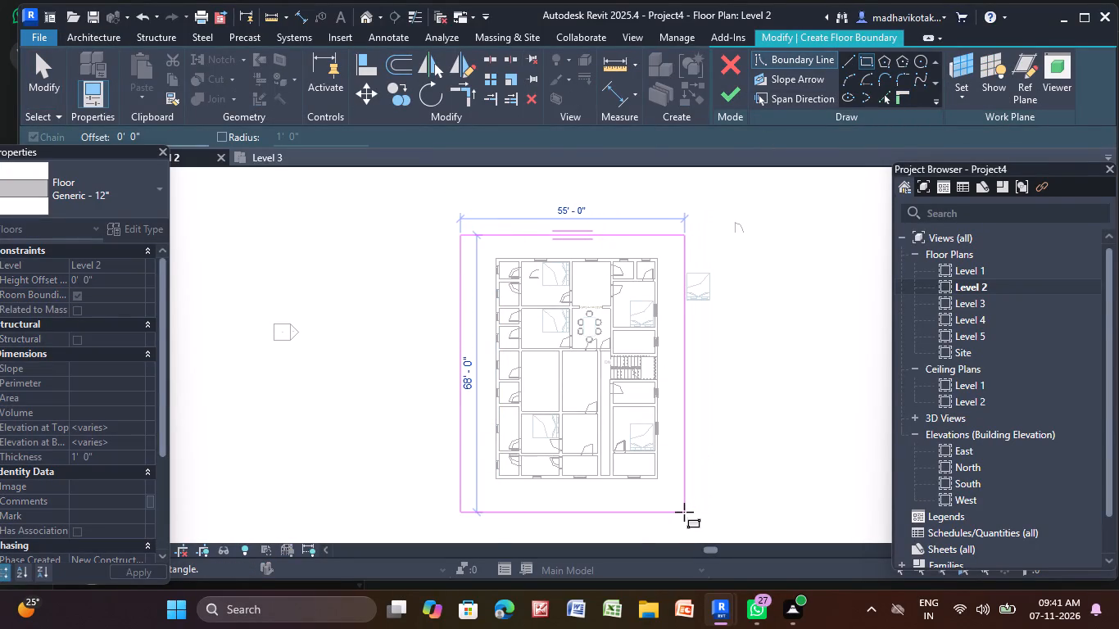
left_click(684, 511)
key("Escape")
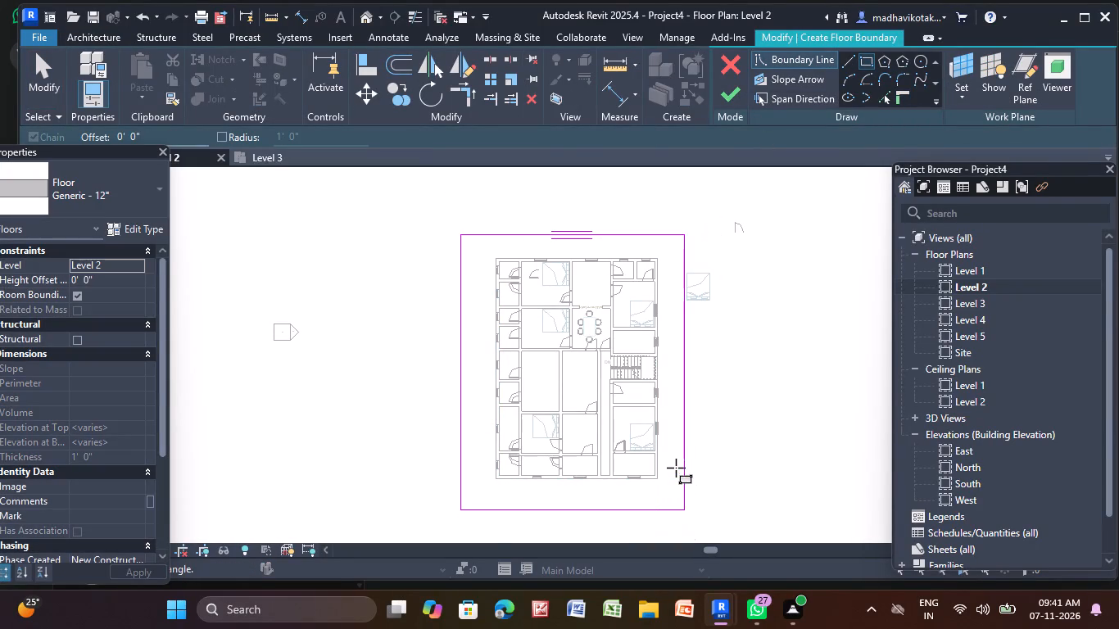
key("Escape")
key("Escape")
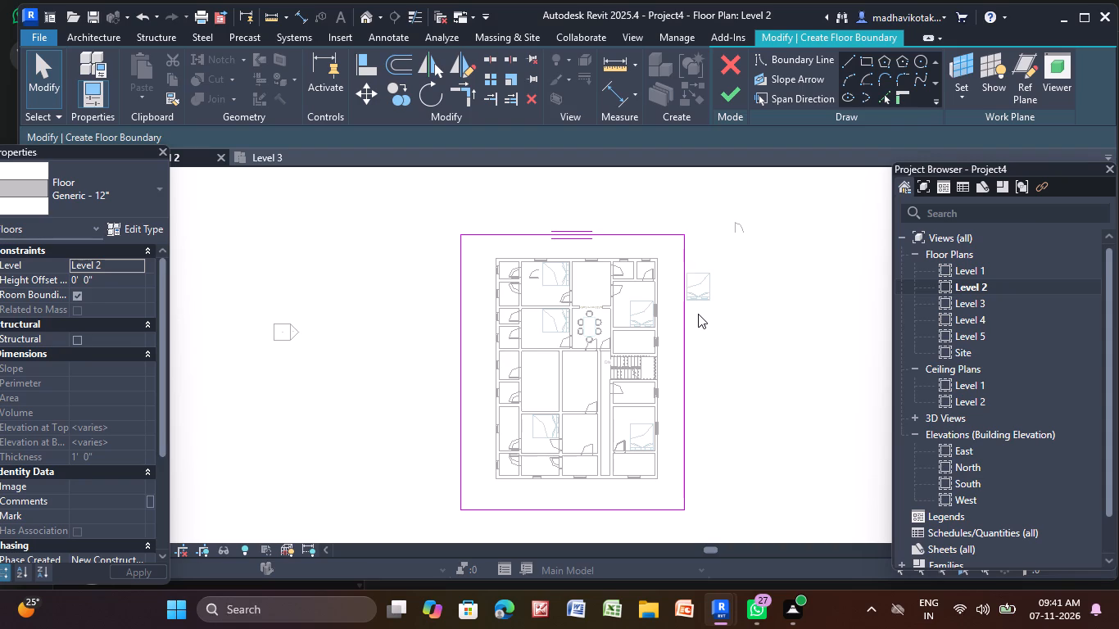
Set the west floor boundary line 6' away from the building's exterior wall.
left_click(686, 378)
middle_click_drag(685, 375, 684, 372)
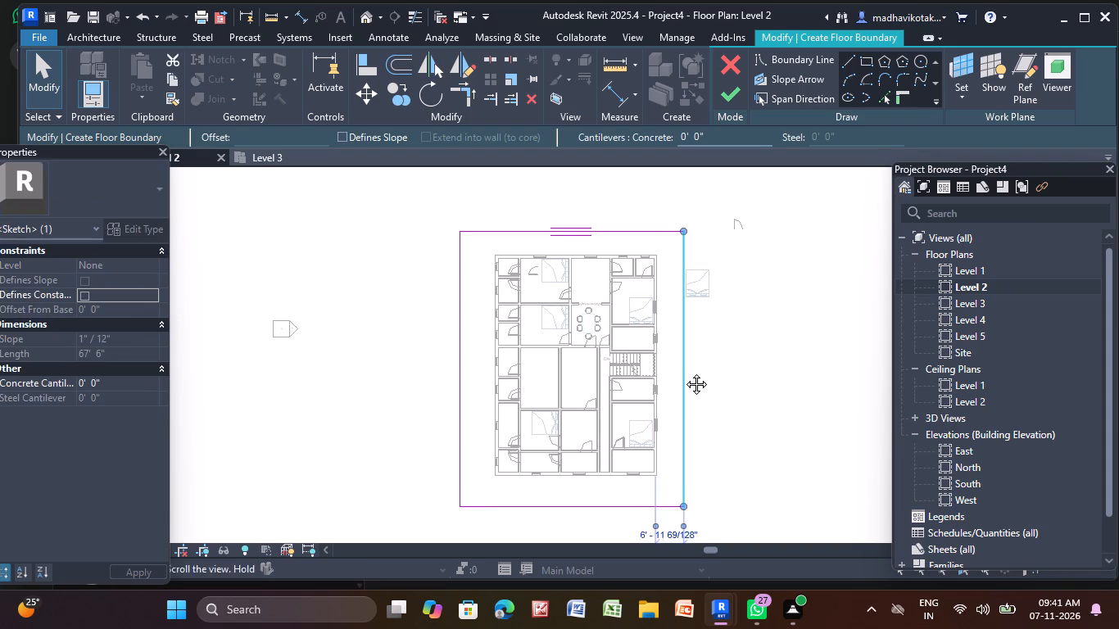
middle_click_drag(684, 372, 680, 363)
key("Escape")
left_click(452, 415)
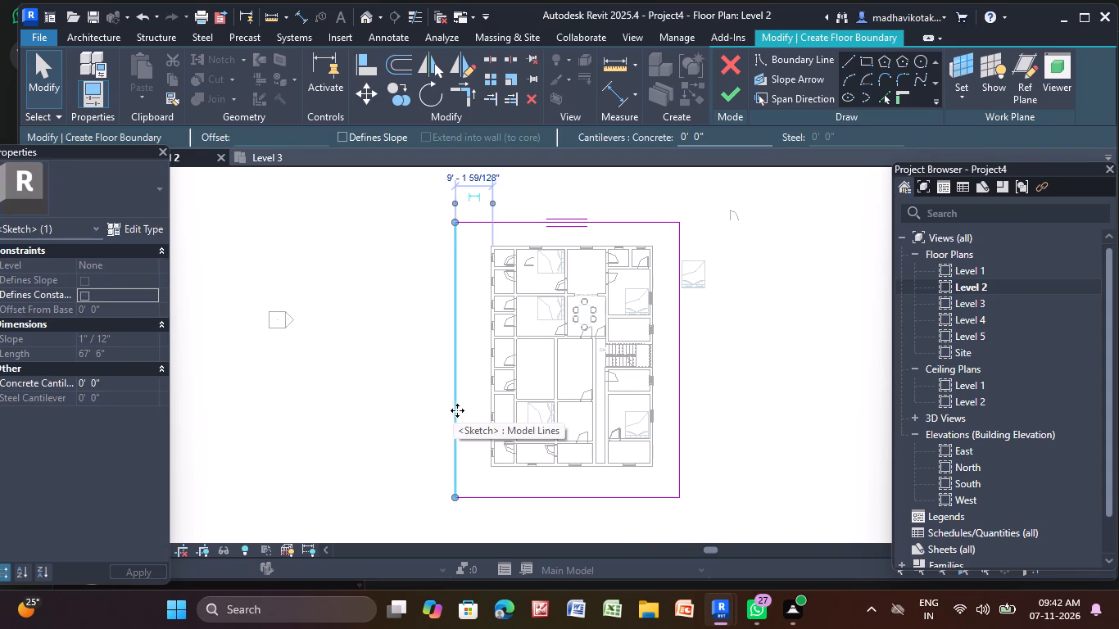
left_click(495, 173)
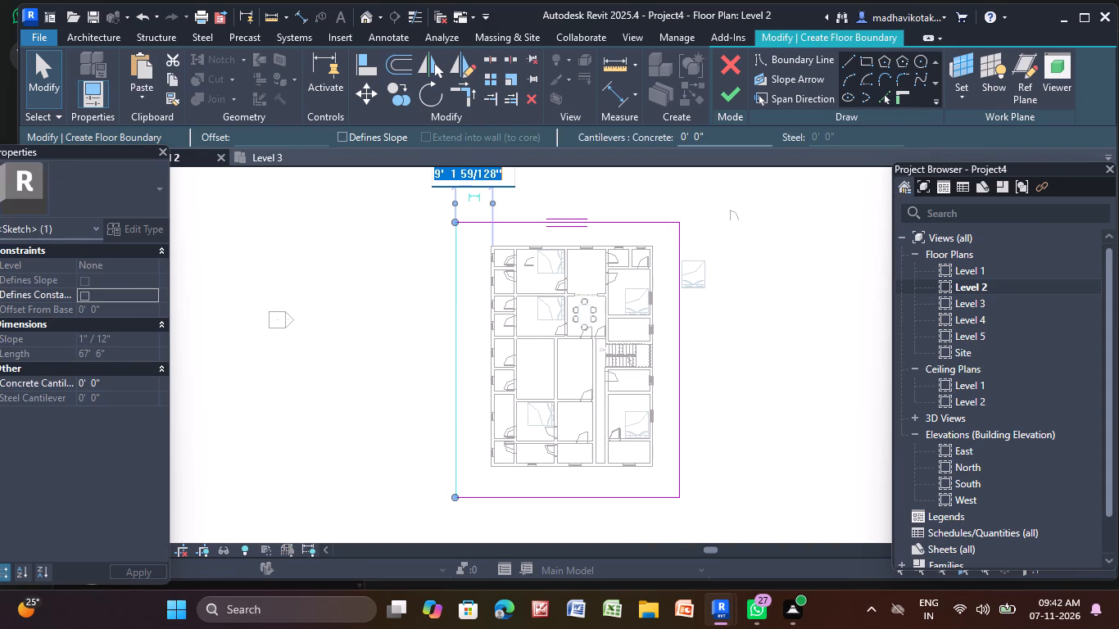
key("BackSpace")
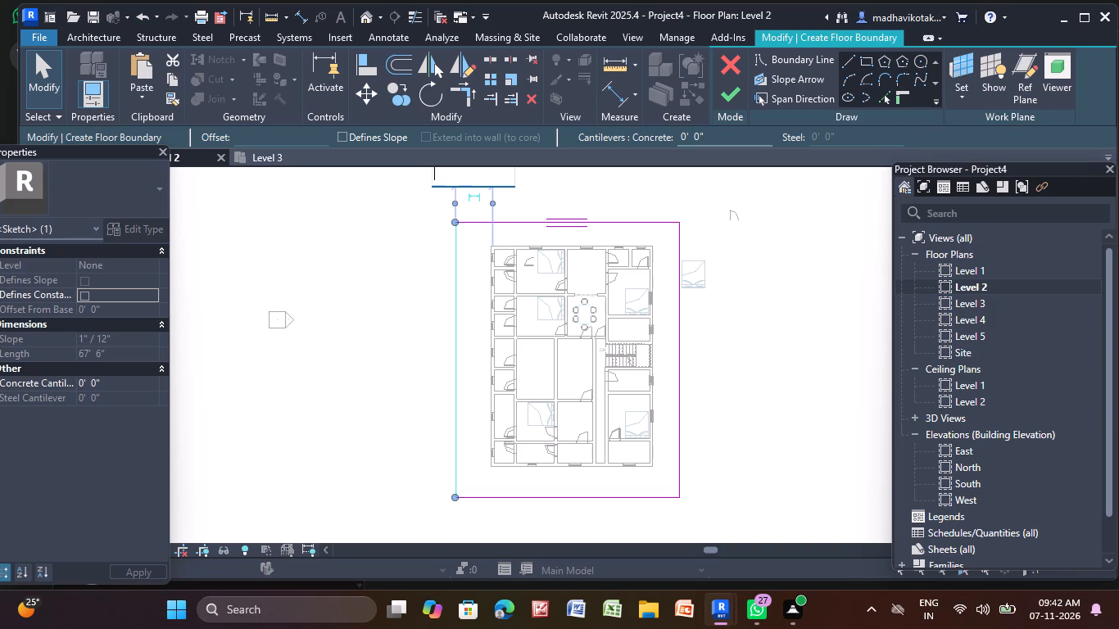
type("6'")
key("Return")
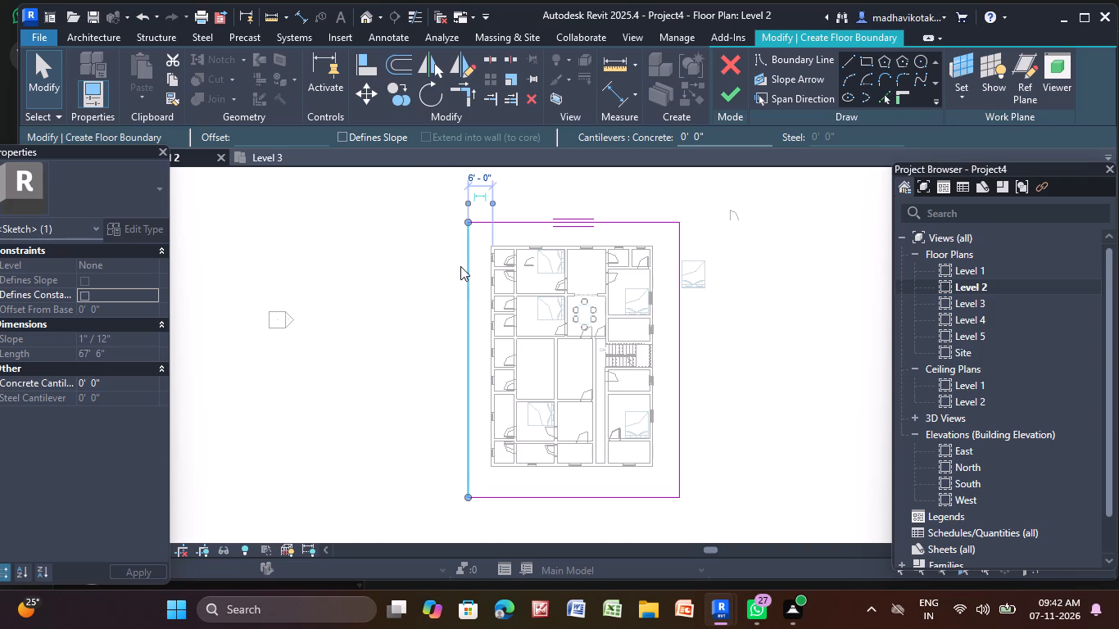
left_click(389, 328)
Set the east floor boundary line 6' away from the building's exterior wall.
left_click(677, 440)
middle_click_drag(702, 402, 700, 389)
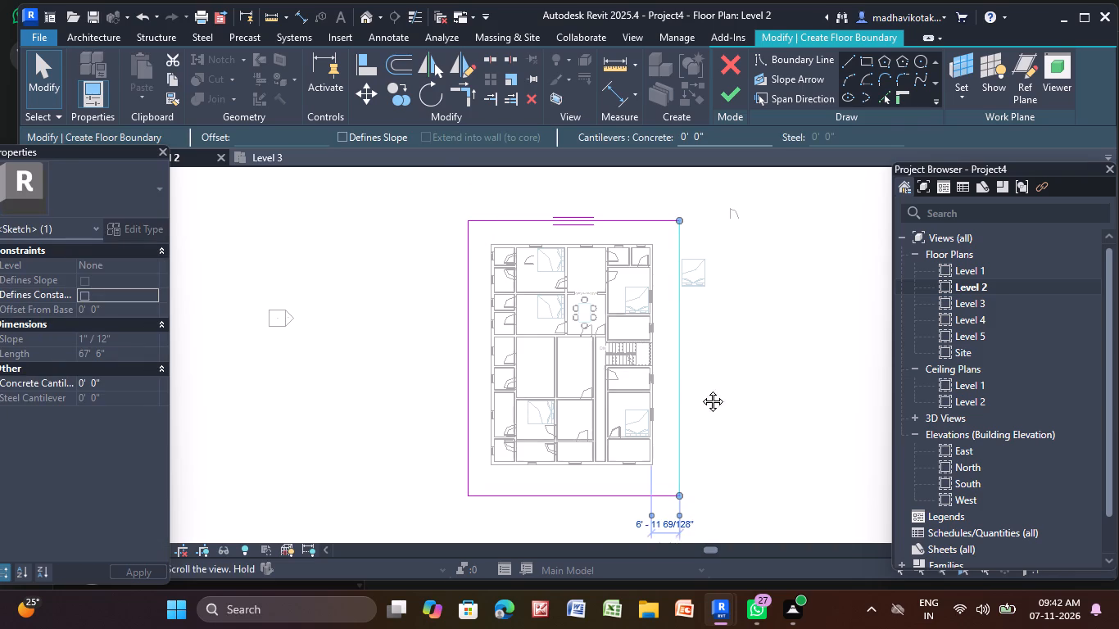
middle_click_drag(700, 389, 685, 320)
scroll(652, 480, "up", 4)
left_click(664, 424)
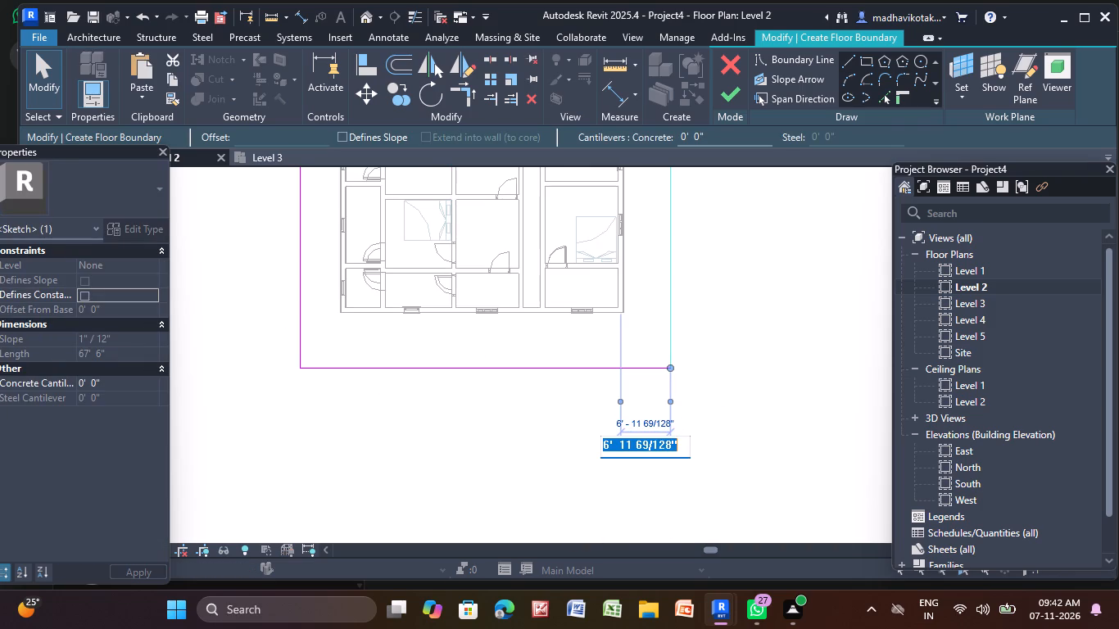
key("BackSpace")
type("6'")
key("Return")
left_click(519, 438)
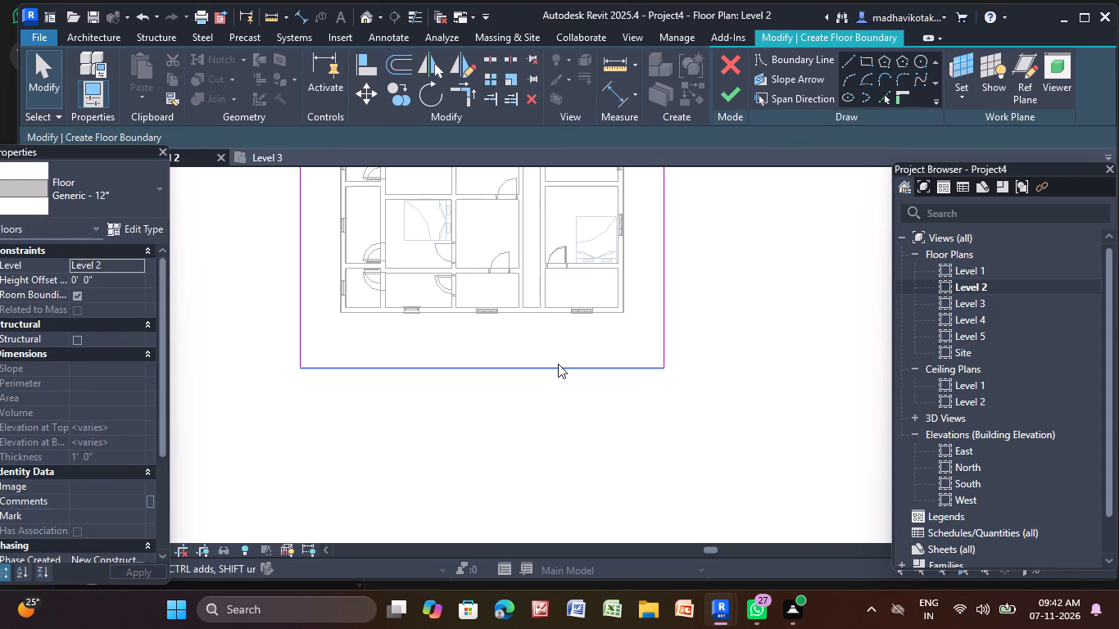
Set the south floor boundary line 6' away from the building's exterior wall.
left_click(558, 364)
left_click(248, 335)
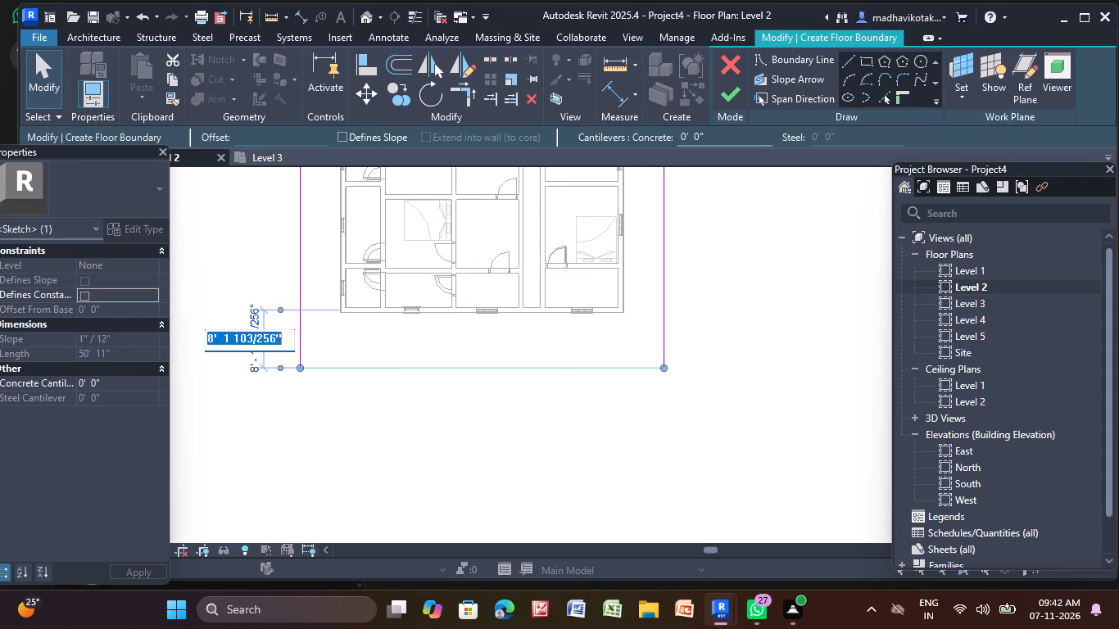
key("BackSpace")
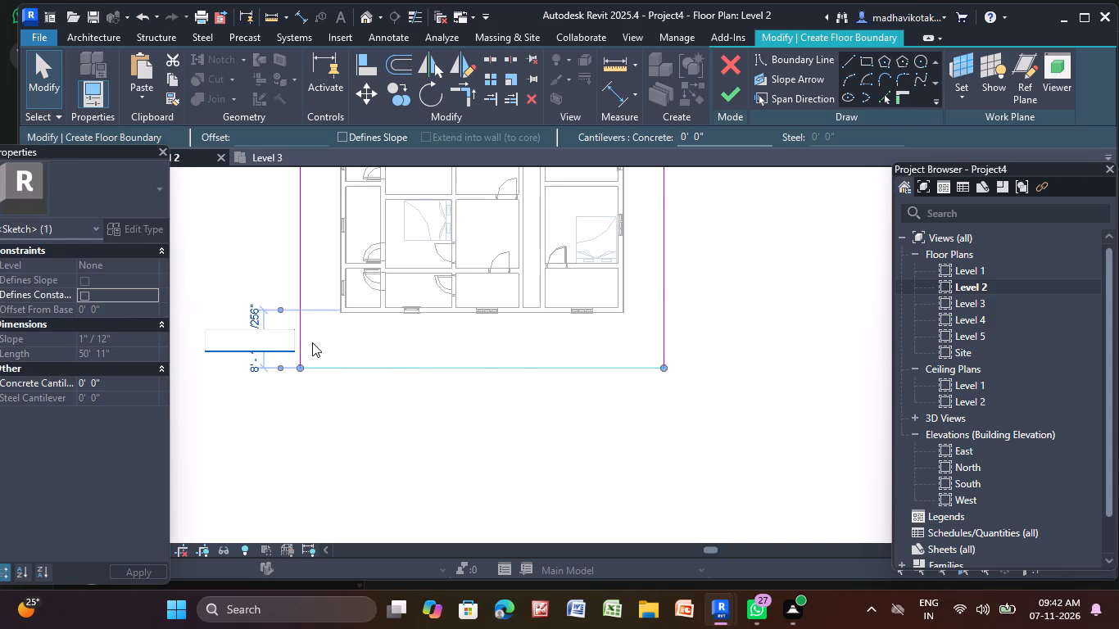
type("6'")
key("Return")
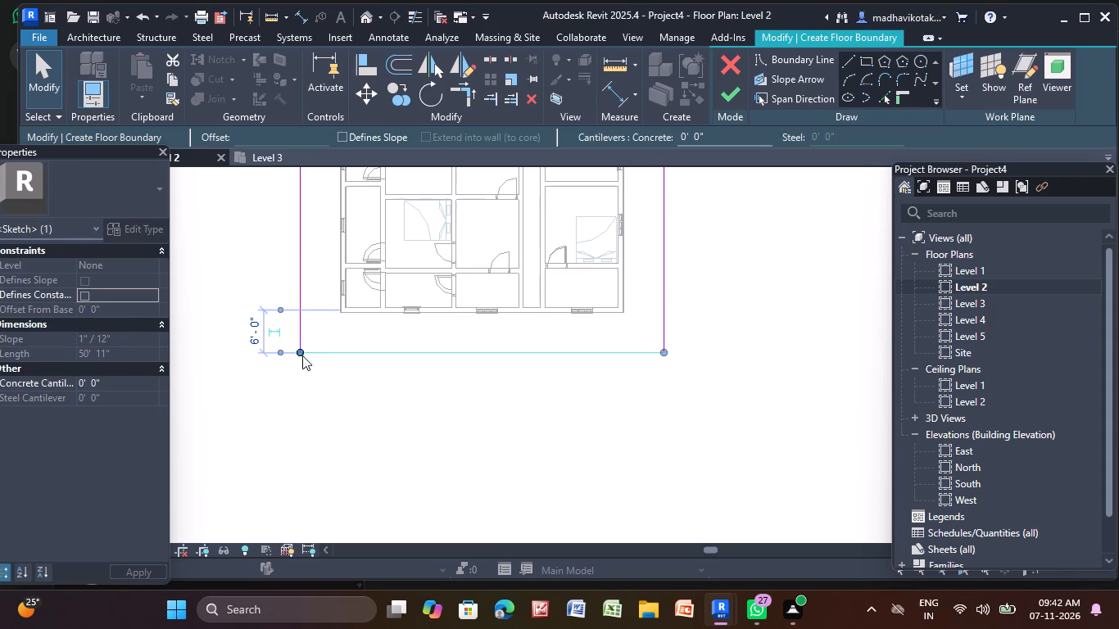
left_click(345, 443)
Set the north floor boundary line 6' away from the building's exterior wall.
middle_click_drag(352, 410, 362, 576)
middle_click_drag(465, 233, 421, 447)
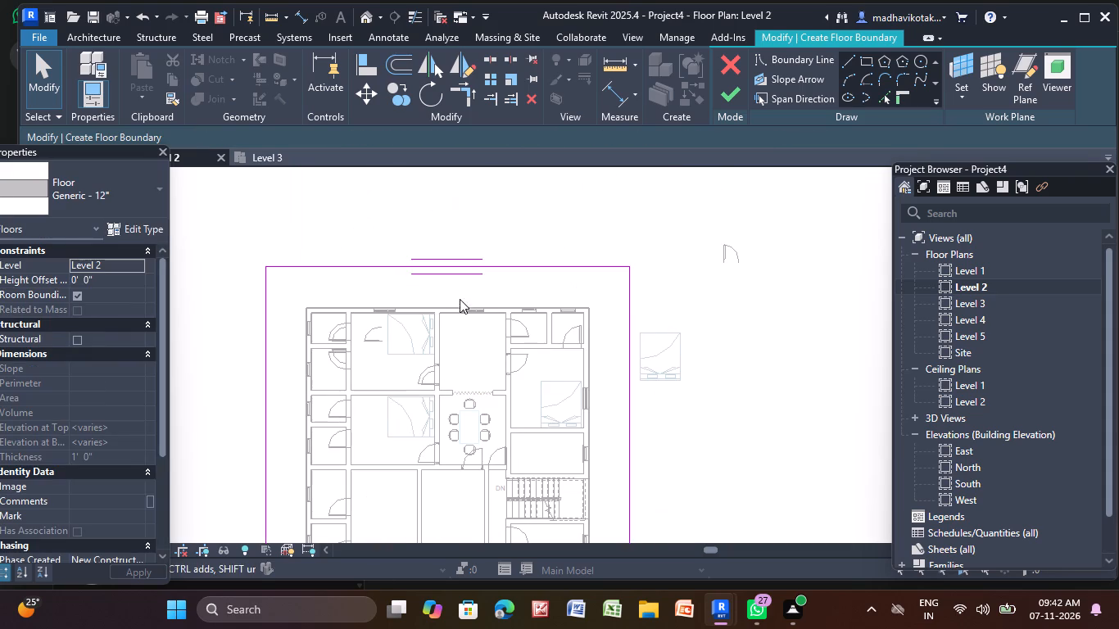
left_click(505, 257)
left_click(500, 268)
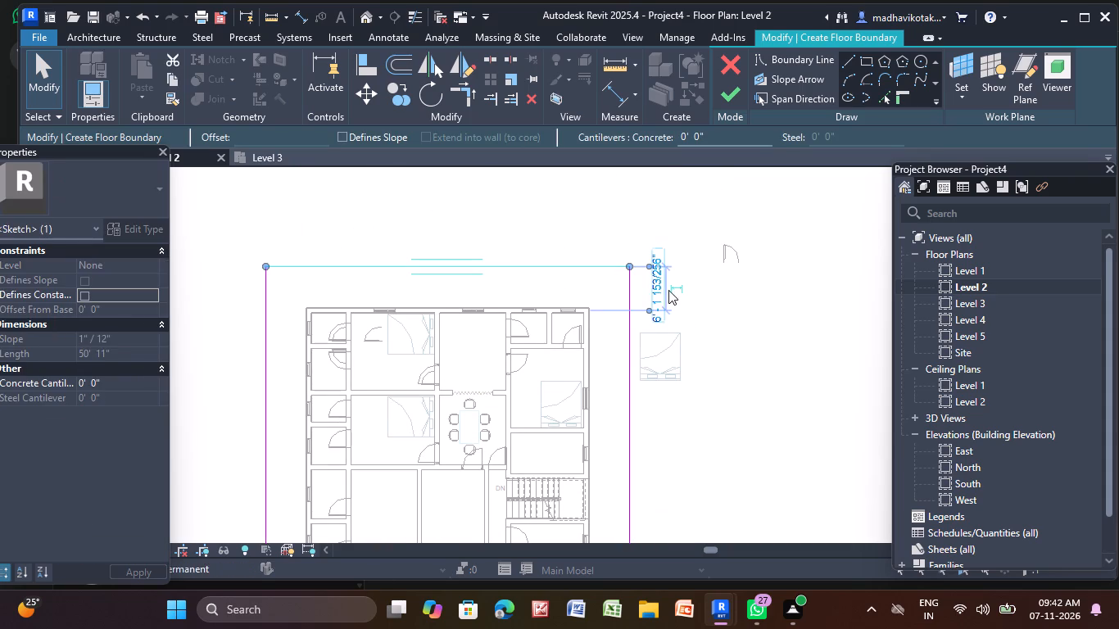
left_click(664, 283)
key("BackSpace")
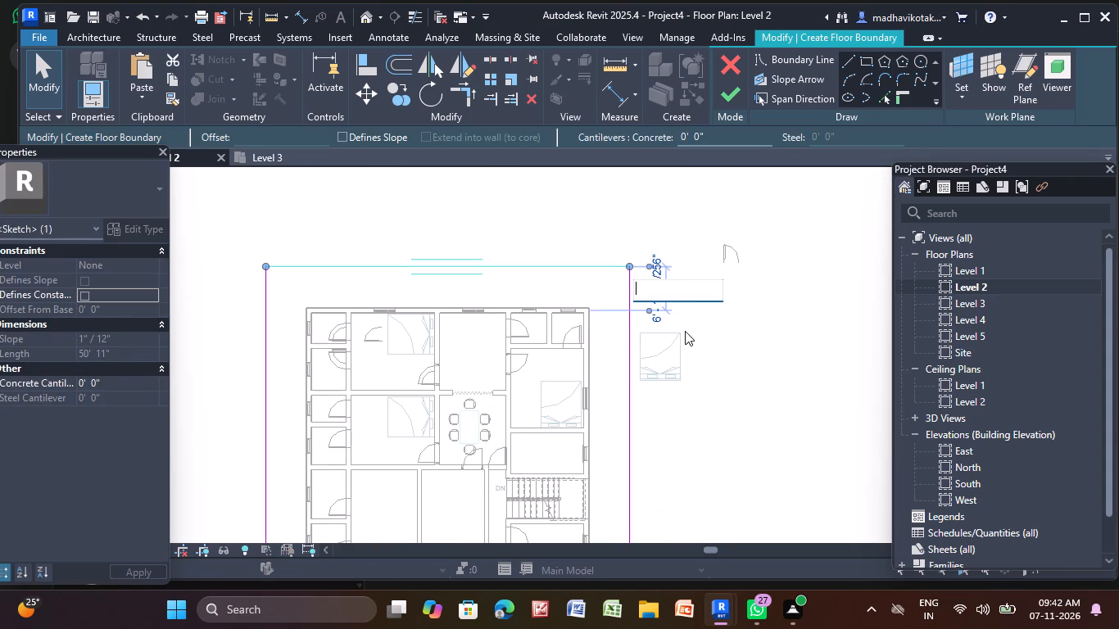
type("6'")
key("Return")
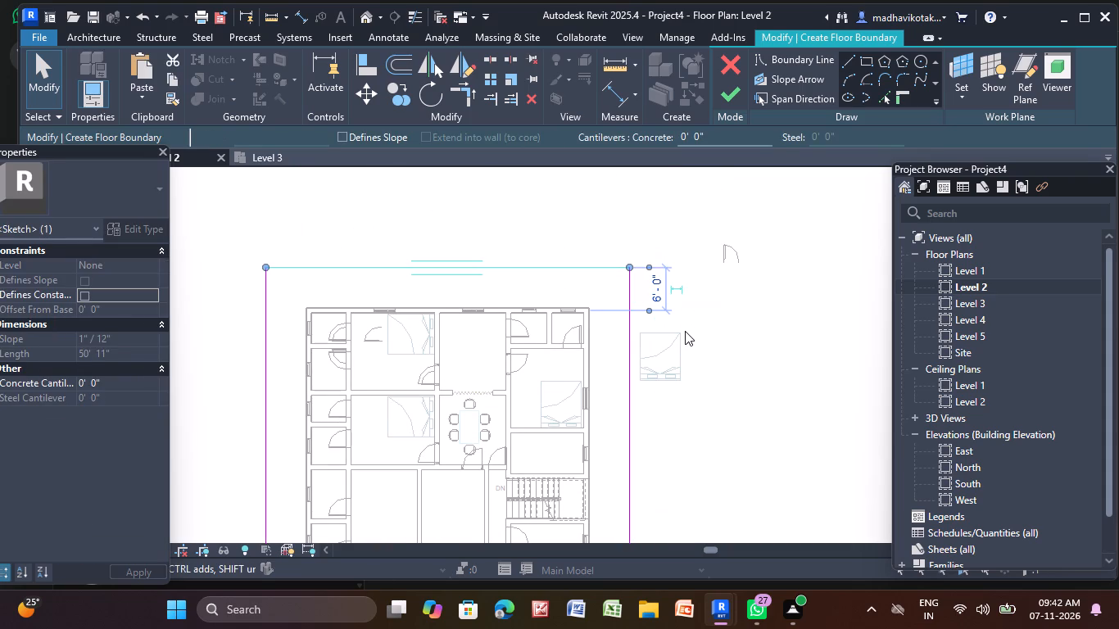
left_click(727, 350)
Finish the boundary sketch to create the Generic - 12" floor on Level 2.
scroll(727, 350, "down", 7)
middle_click_drag(712, 429, 690, 393)
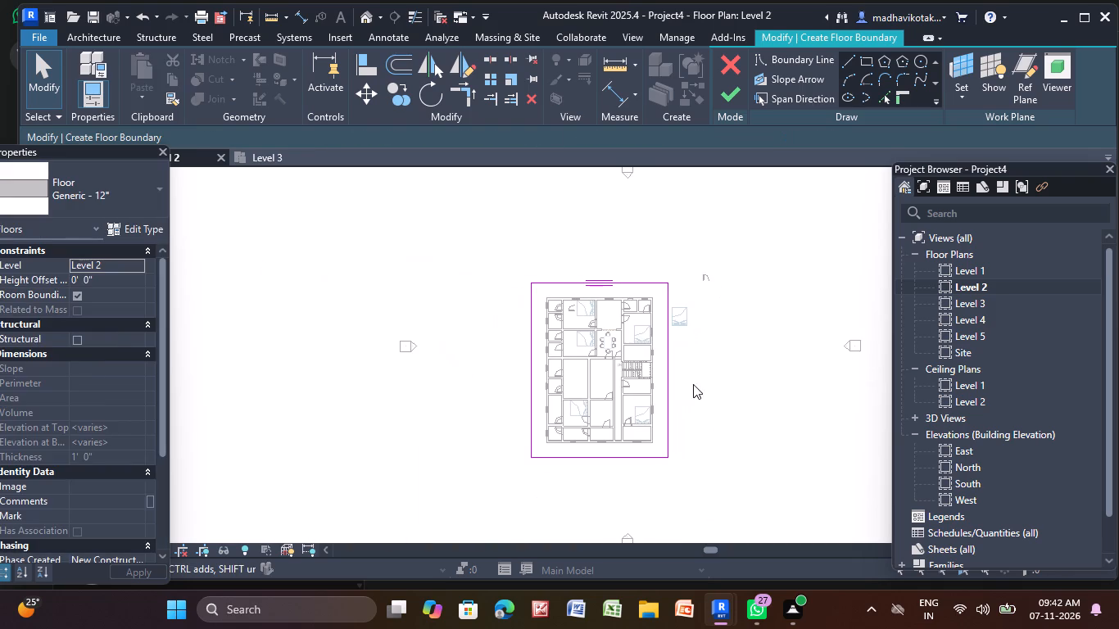
left_click(727, 106)
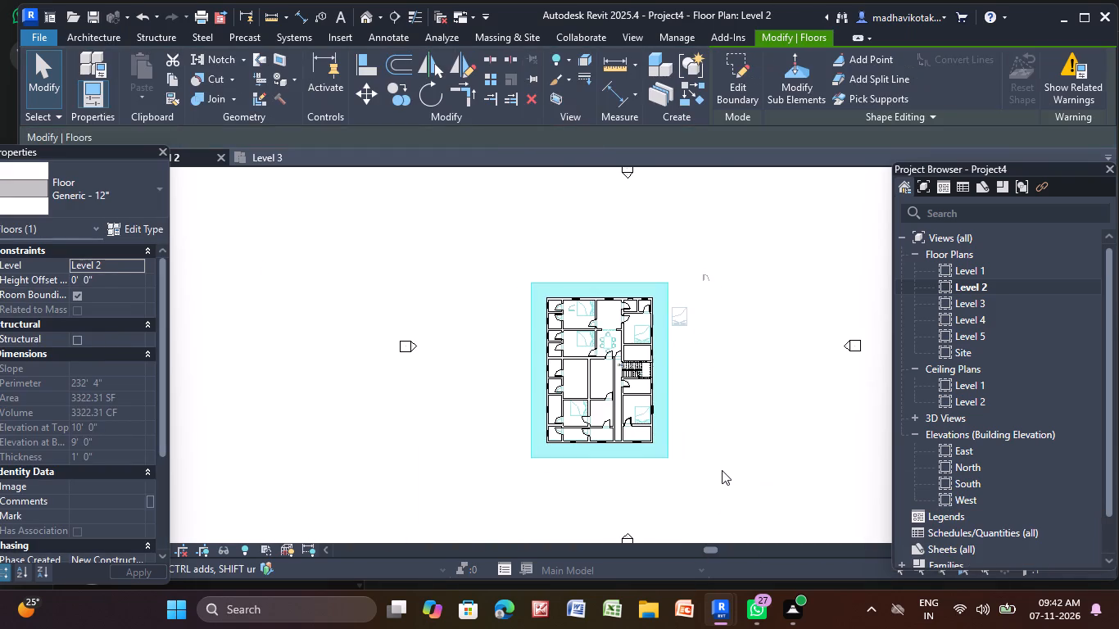
left_click(723, 462)
Examine from several sides in the default 3D view how the Level 2 floor projects around the building.
left_click(364, 15)
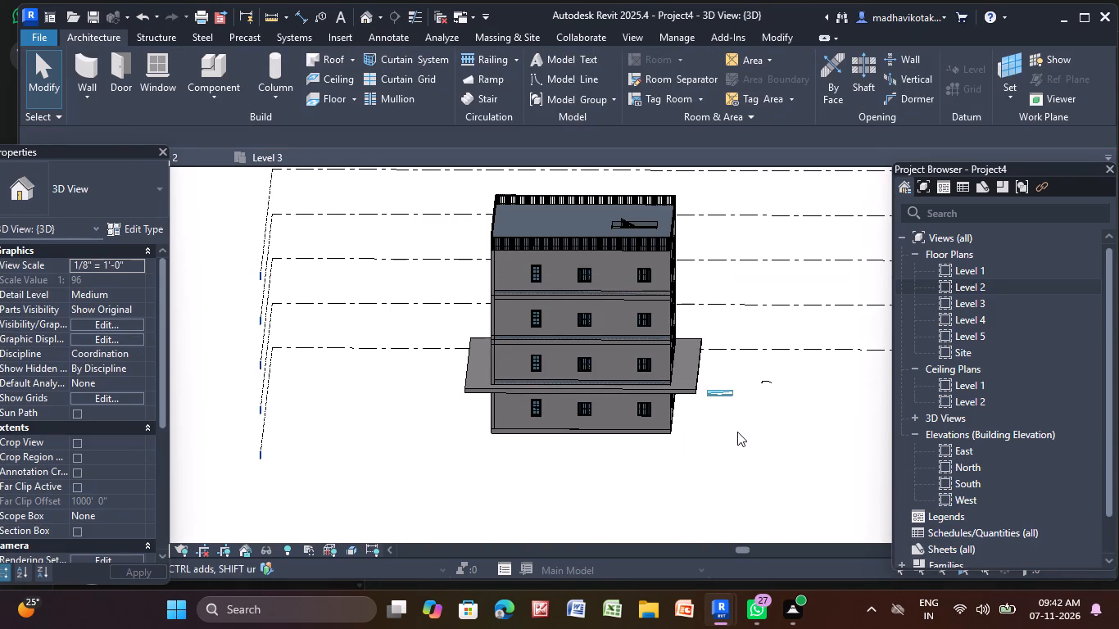
middle_click_drag(737, 431, 539, 505)
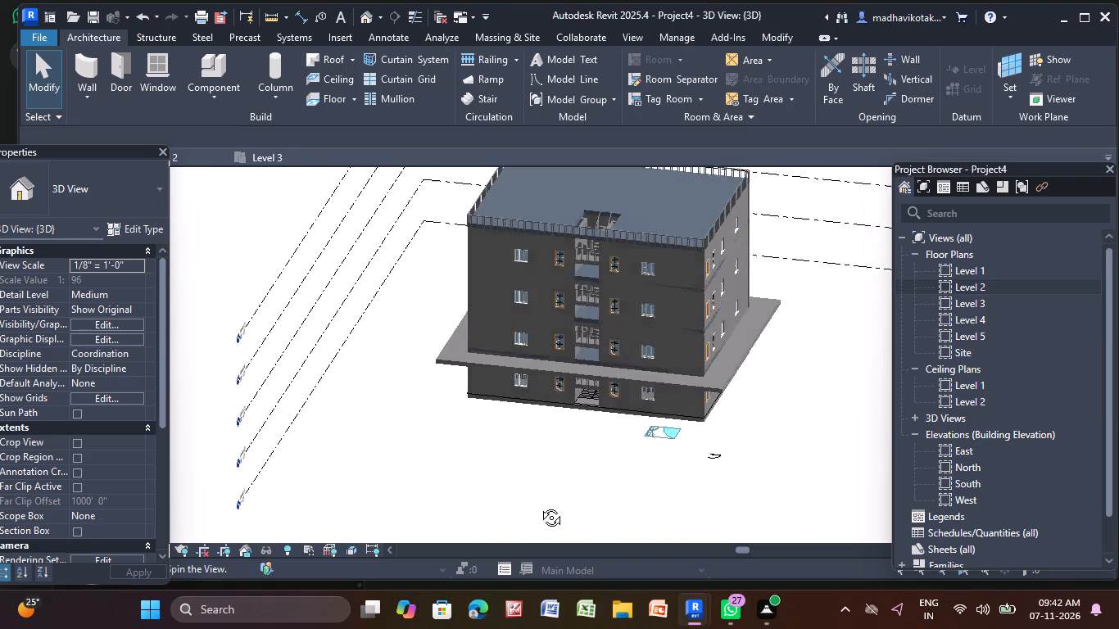
middle_click_drag(539, 505, 554, 518)
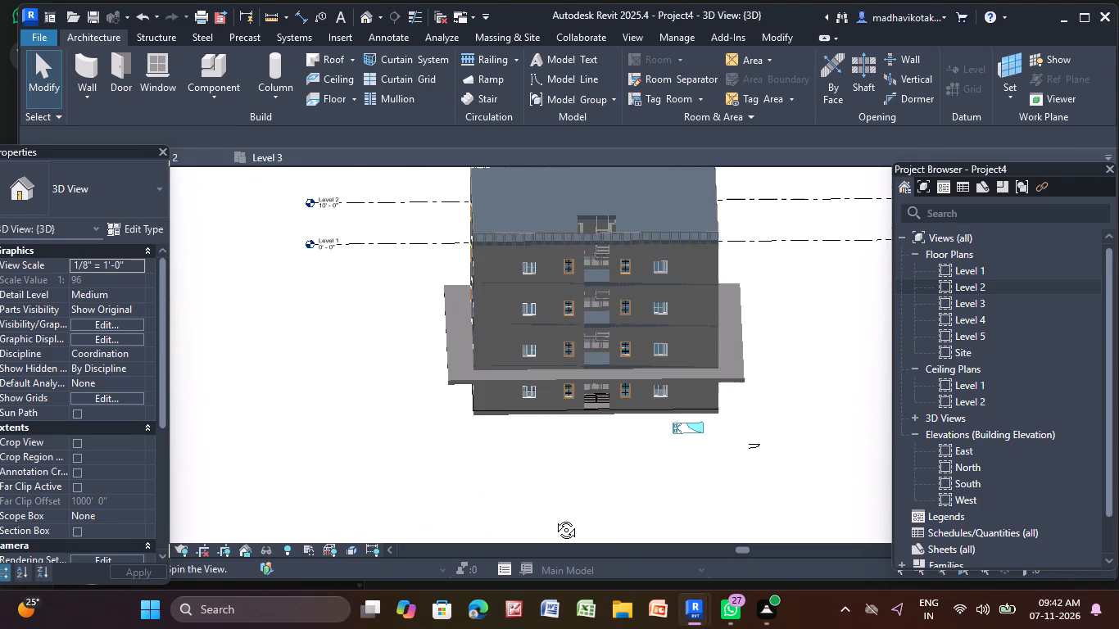
middle_click_drag(554, 518, 554, 516)
middle_click(554, 514, "shift")
middle_click_drag(587, 495, 626, 484, "shift")
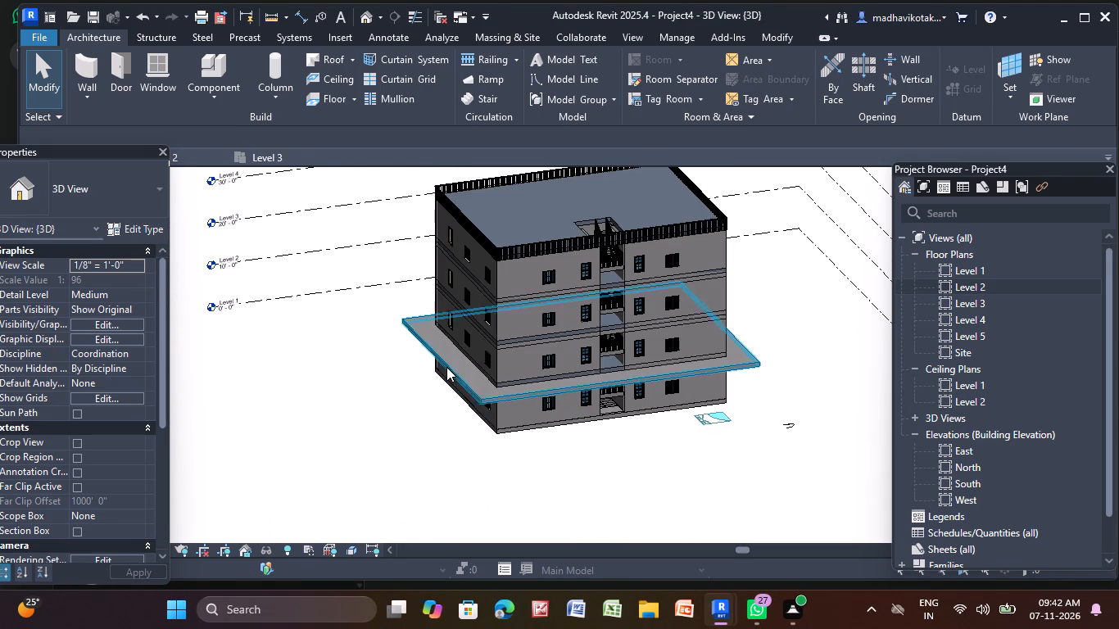
Copy the projecting Level 2 floor and paste it aligned to Level 3 and Level 4.
left_click(454, 376)
middle_click_drag(452, 376, 427, 410)
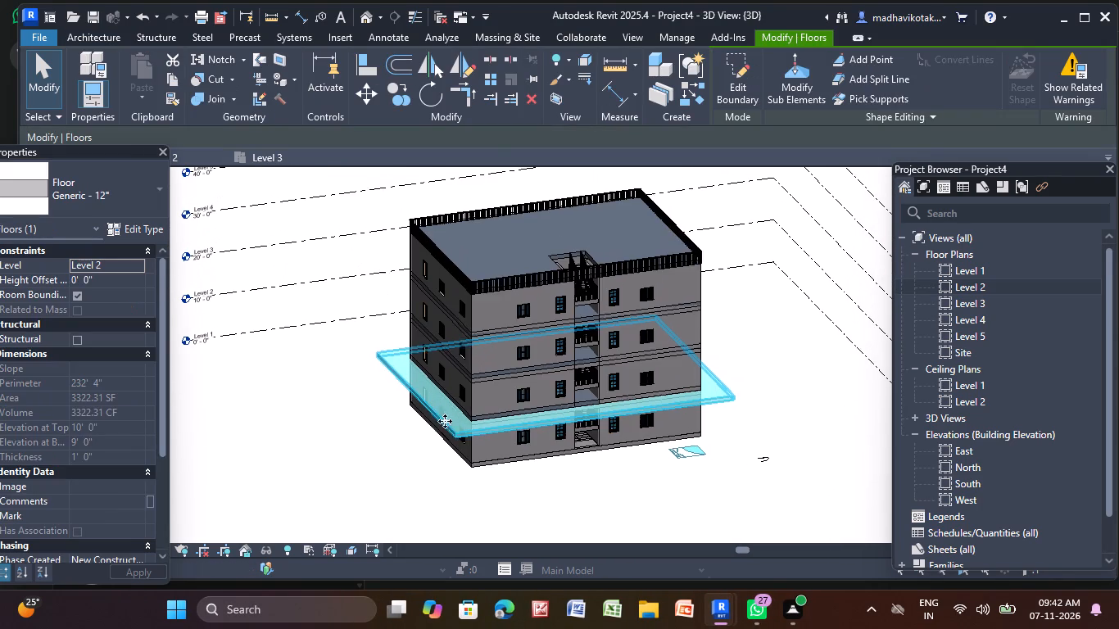
middle_click_drag(718, 476, 664, 482)
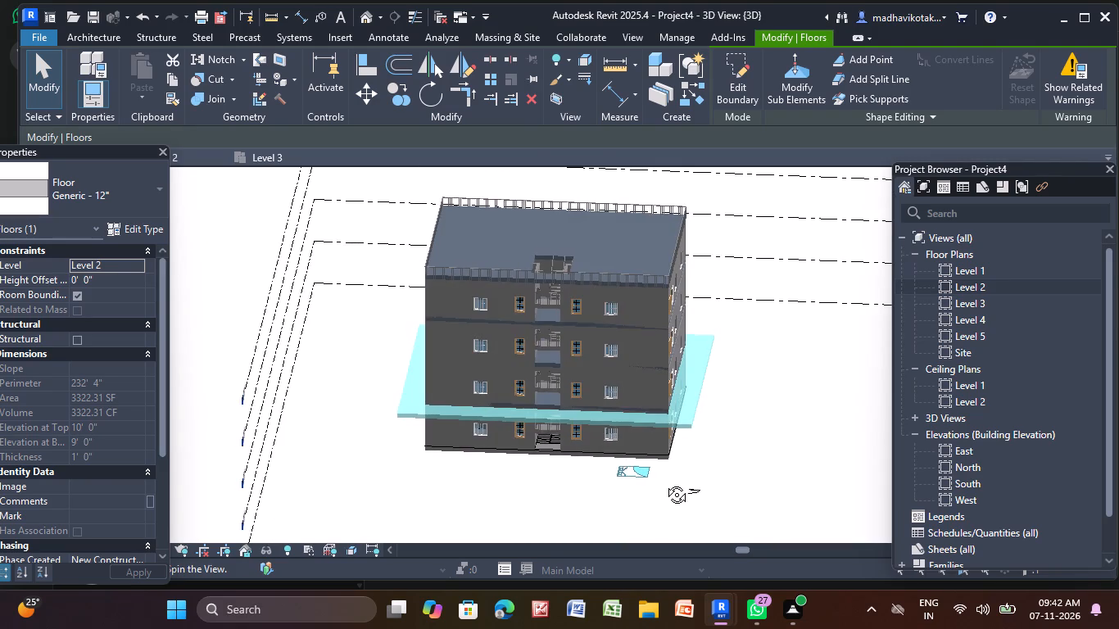
middle_click_drag(664, 482, 662, 475)
middle_click(739, 367)
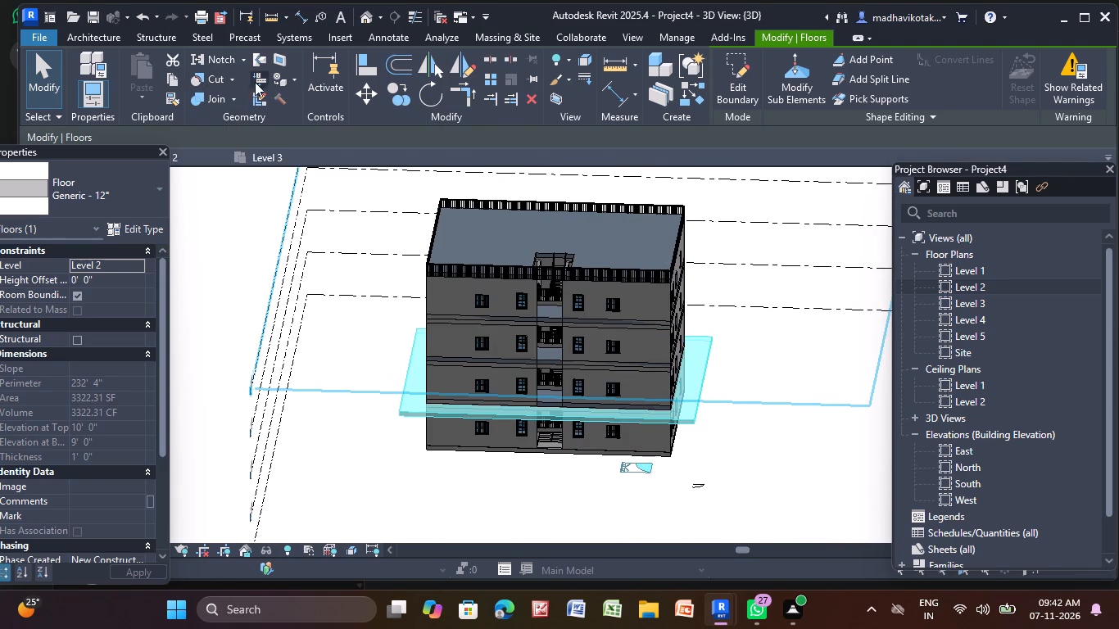
left_click(179, 80)
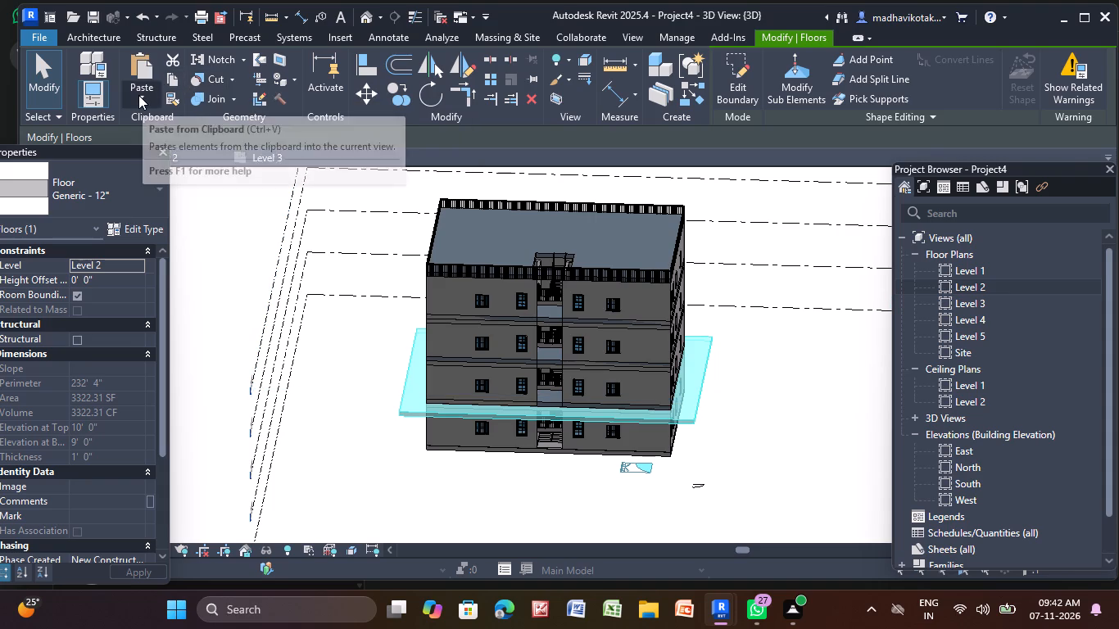
left_click(138, 95)
left_click(175, 159)
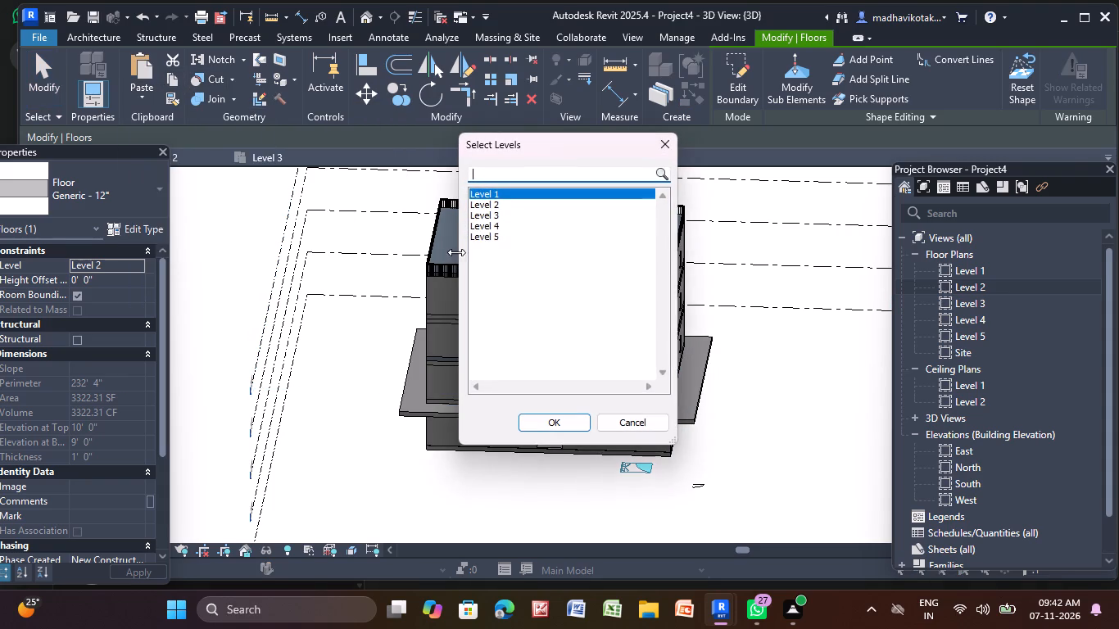
left_click_drag(496, 214, 496, 229)
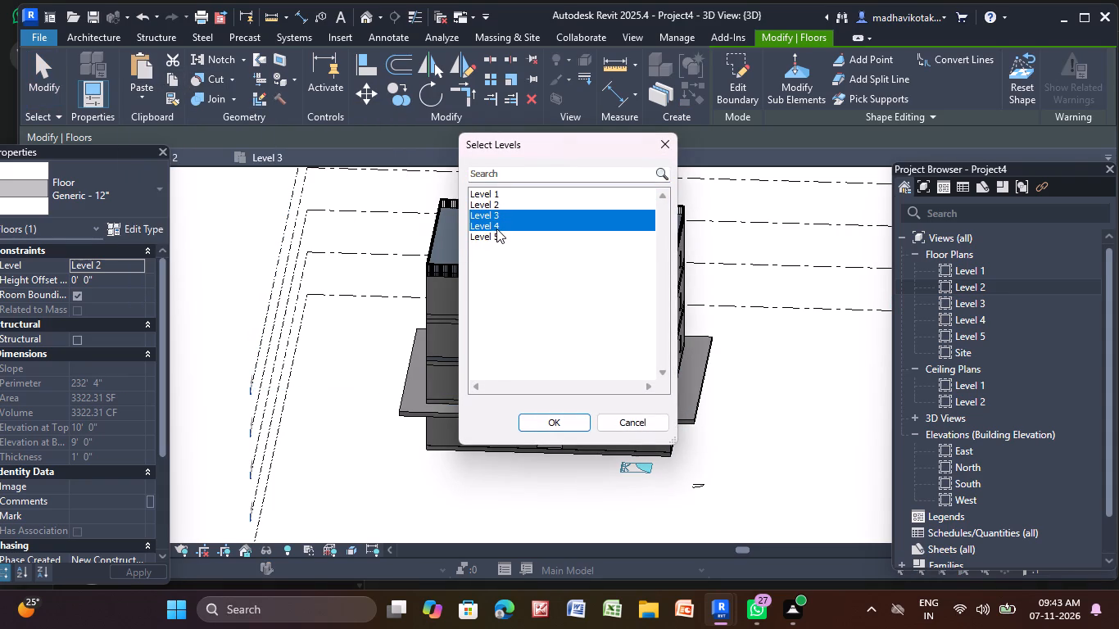
left_click_drag(496, 229, 497, 227)
left_click(533, 419)
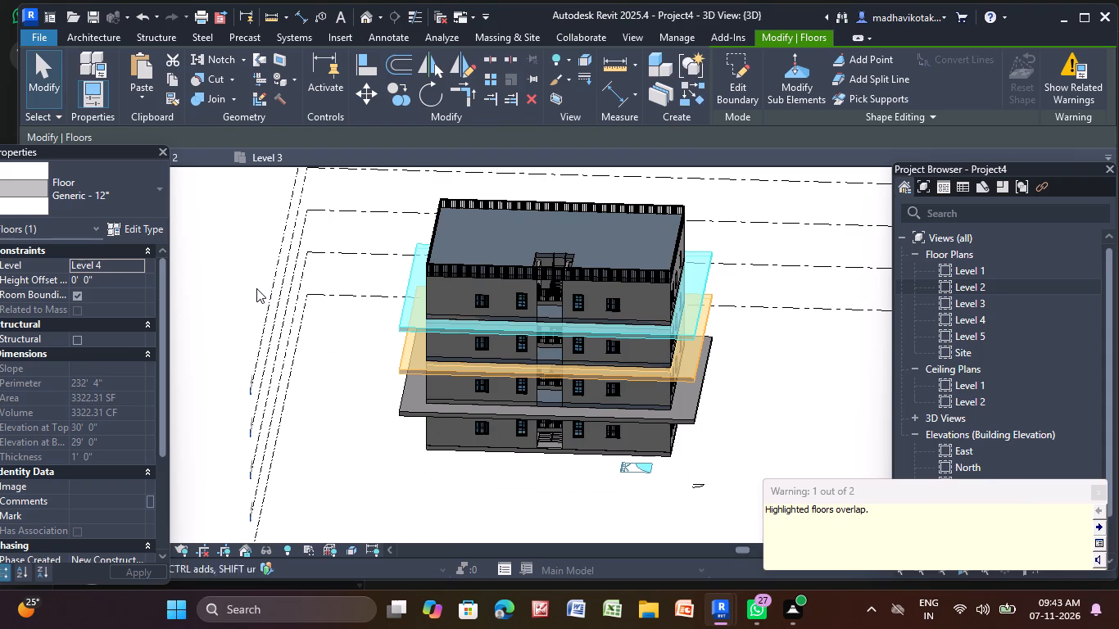
left_click(212, 253)
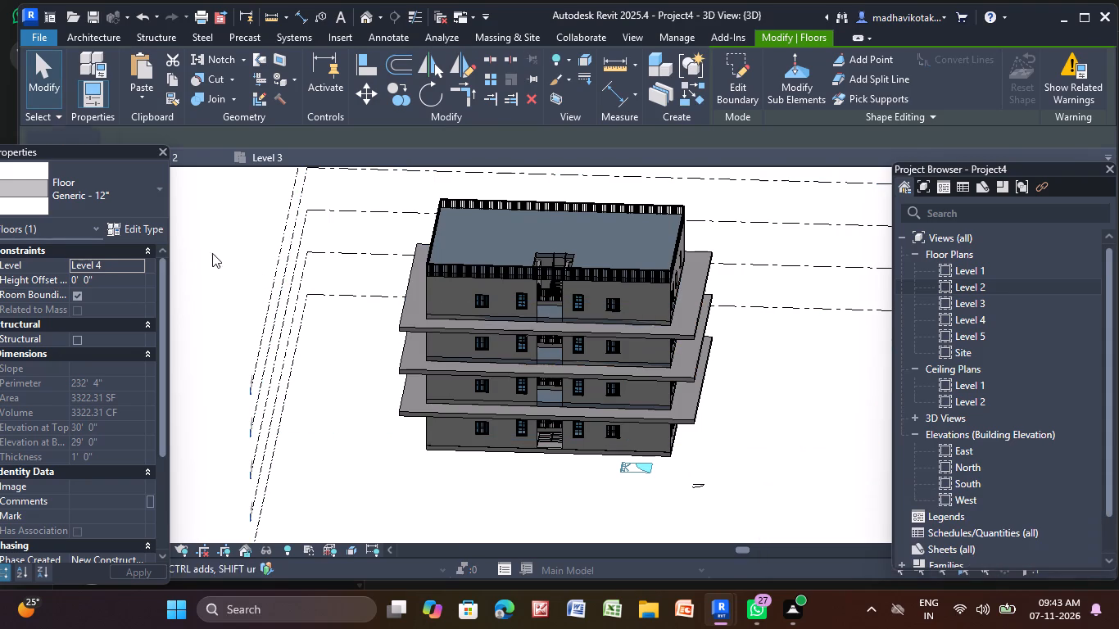
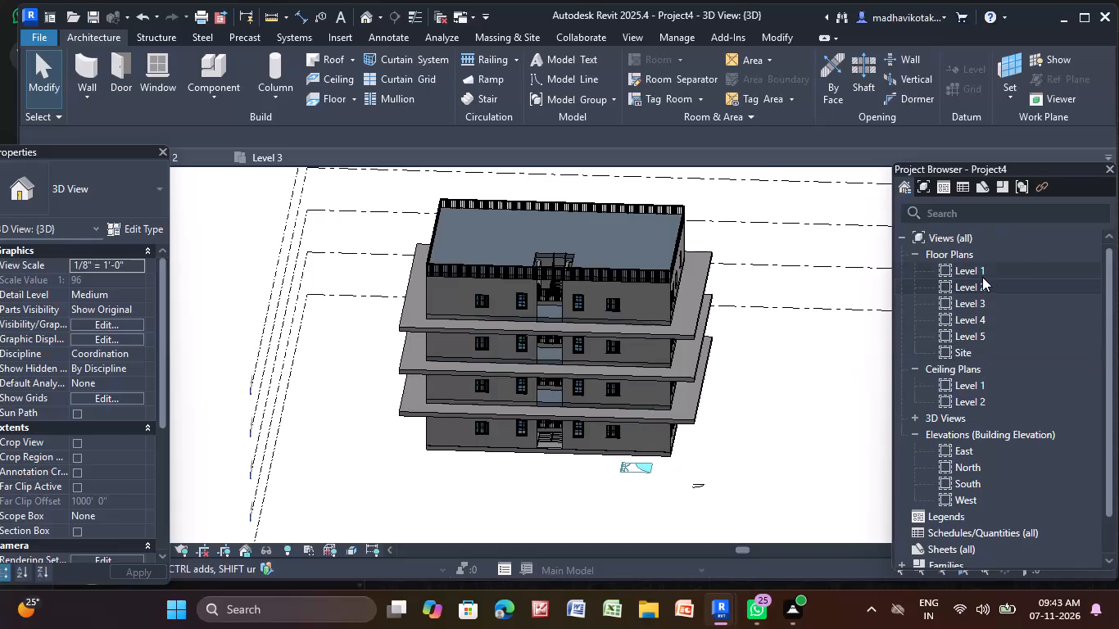
Draw a rectangle of Basic Wall 4.5" walls along the projecting floor's outer edge on Level 2.
triple_click(976, 284)
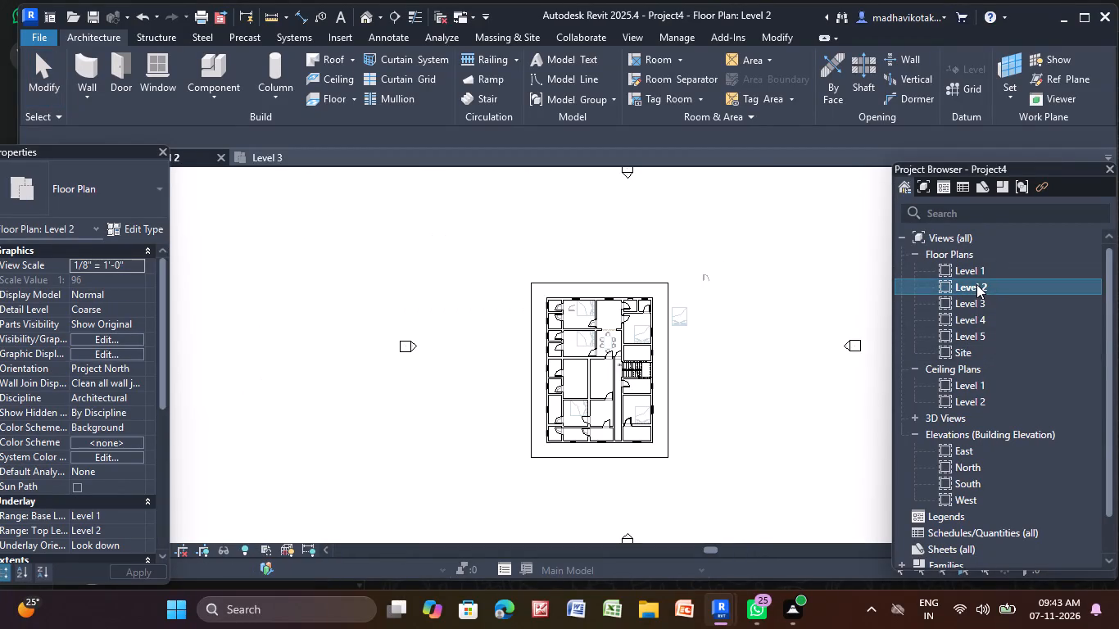
scroll(600, 370, "up", 4)
scroll(510, 316, "up", 2)
middle_click_drag(429, 330, 392, 321)
left_click(93, 71)
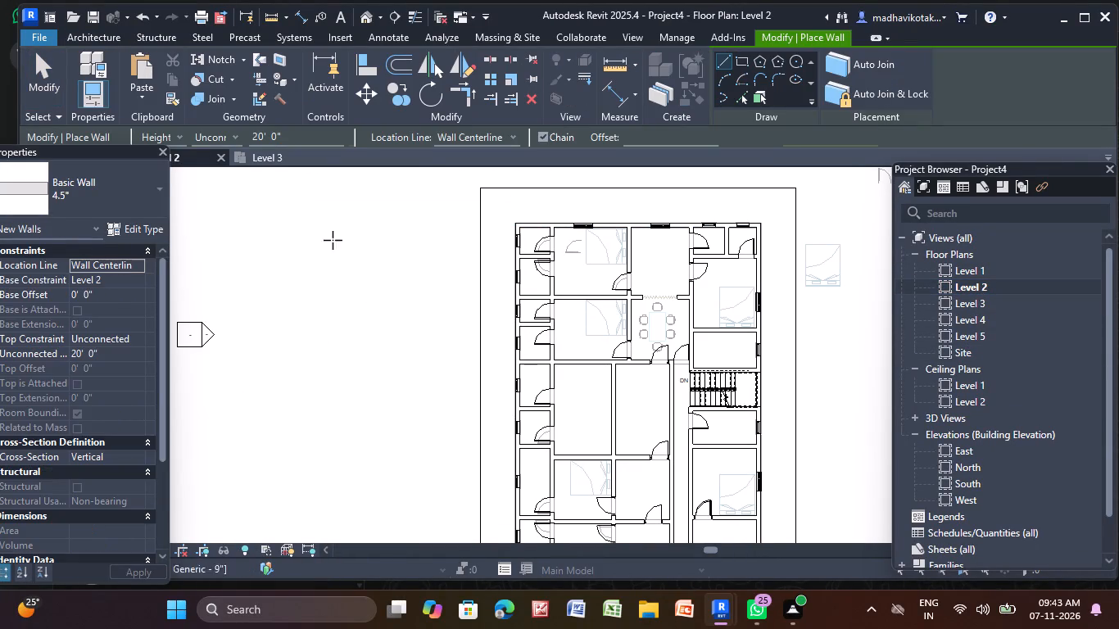
middle_click_drag(502, 208, 455, 279)
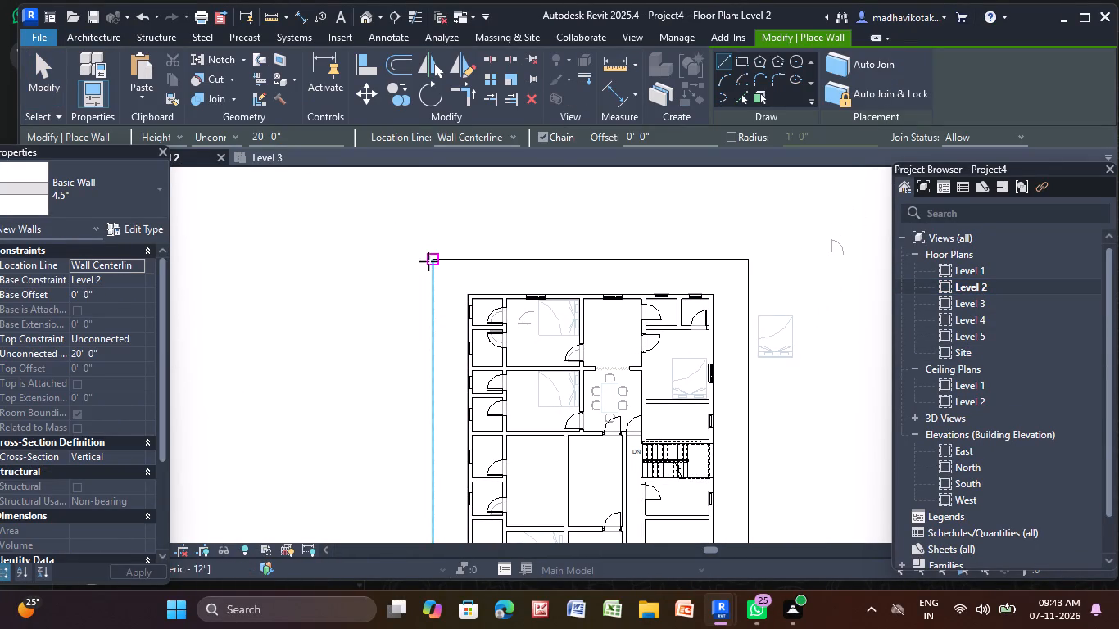
left_click(736, 61)
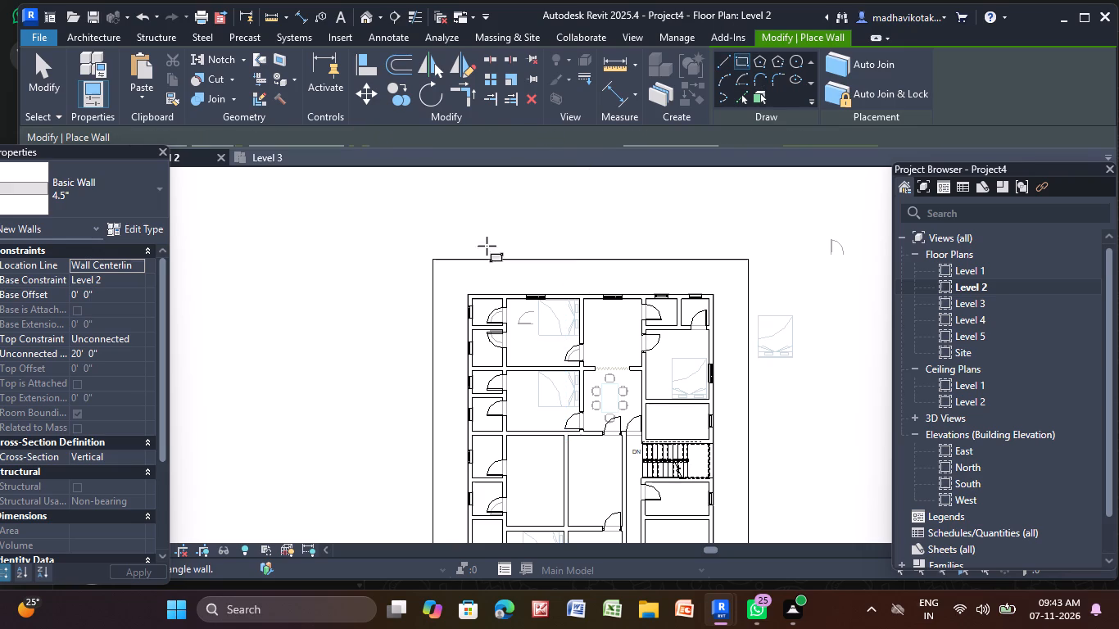
left_click(433, 258)
middle_click_drag(787, 434, 718, 233)
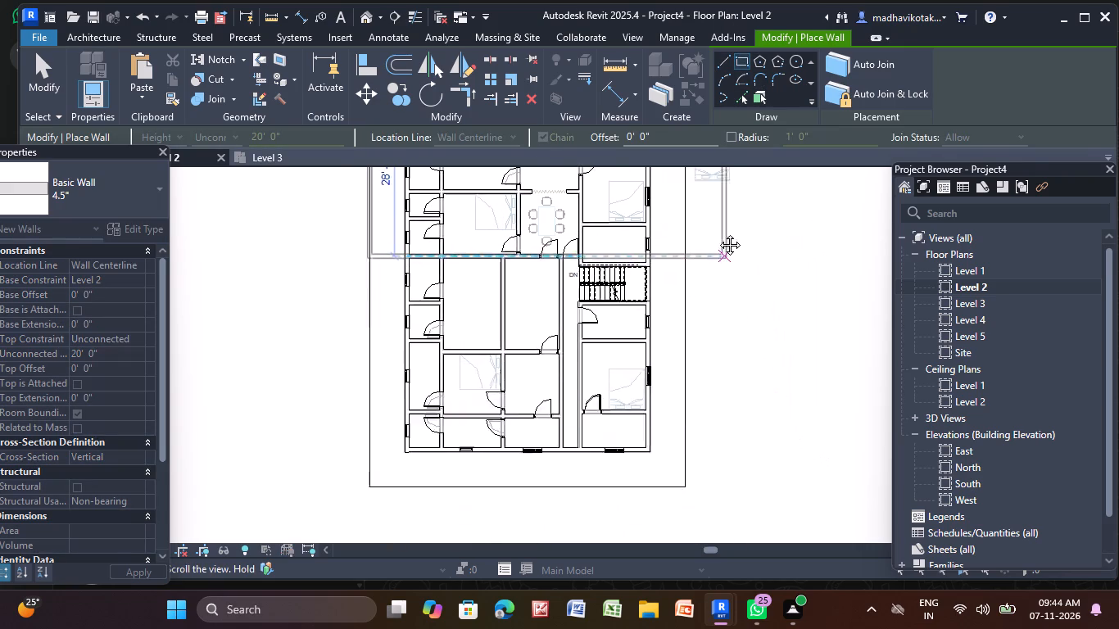
middle_click_drag(718, 233, 704, 170)
left_click(663, 401)
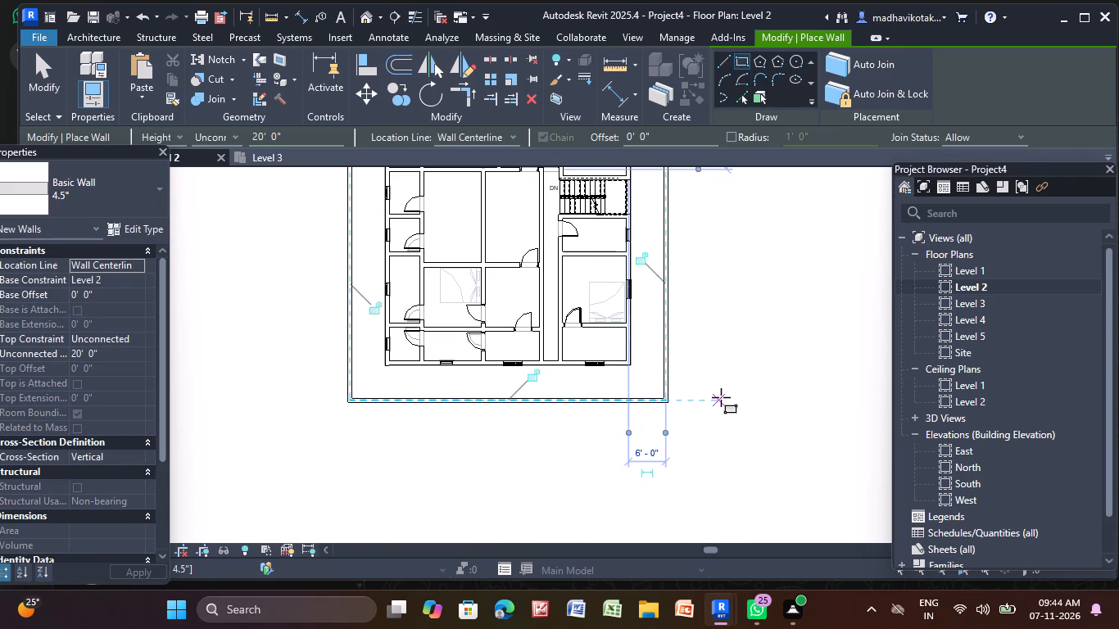
key("Escape")
key("Escape")
Set the unconnected height of the new east perimeter wall to 1' in the 3D view.
left_click(369, 15)
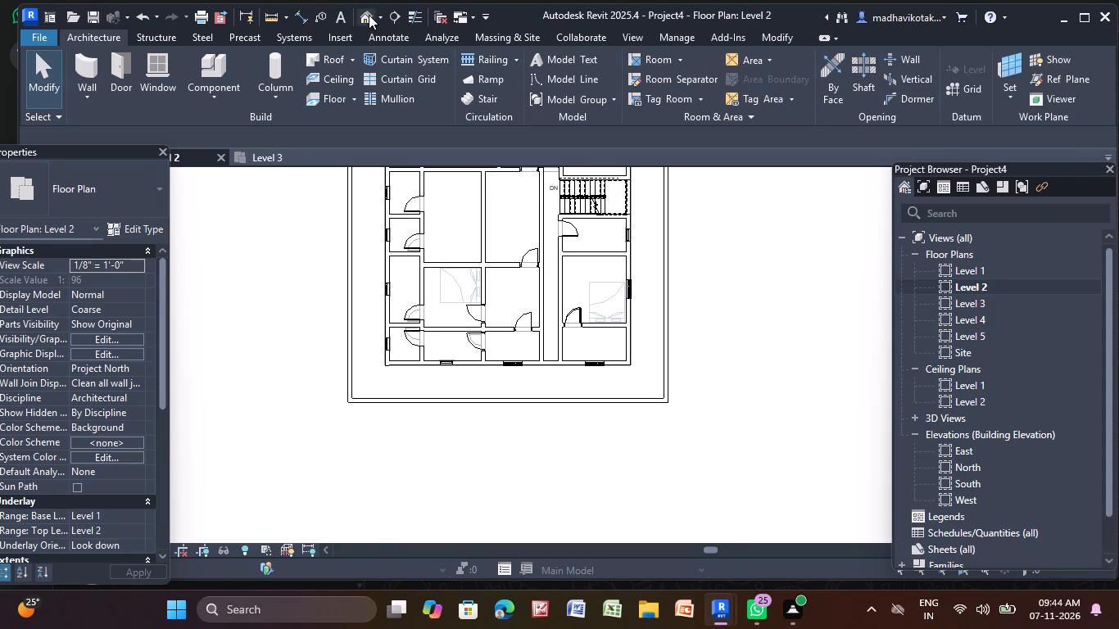
left_click(578, 393)
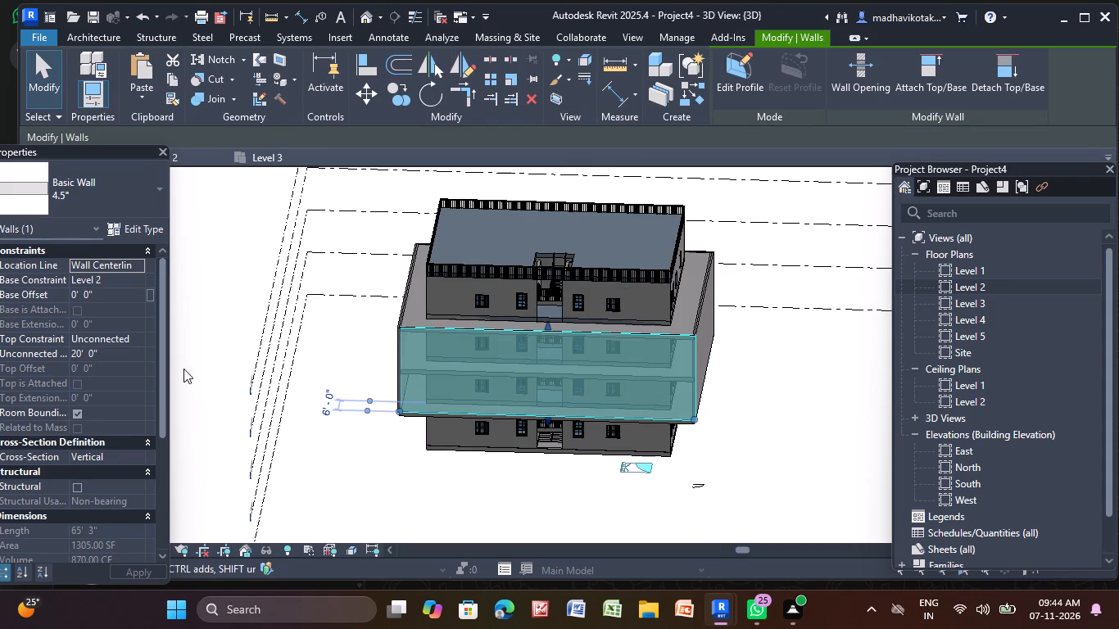
left_click(113, 351)
key("BackSpace")
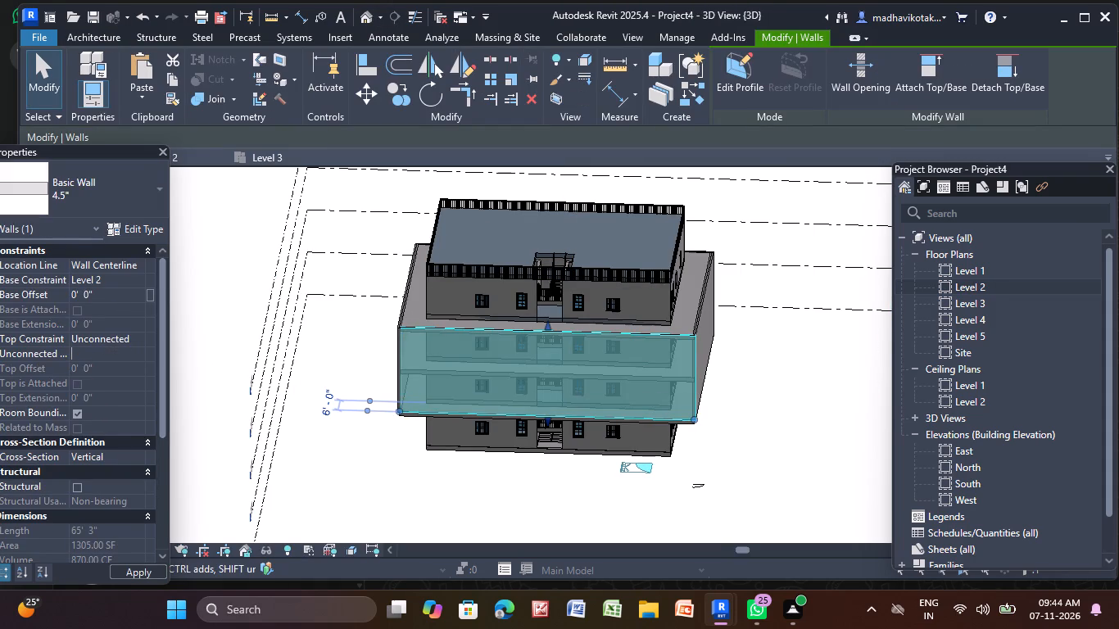
type("1'")
key("Return")
left_click(322, 354)
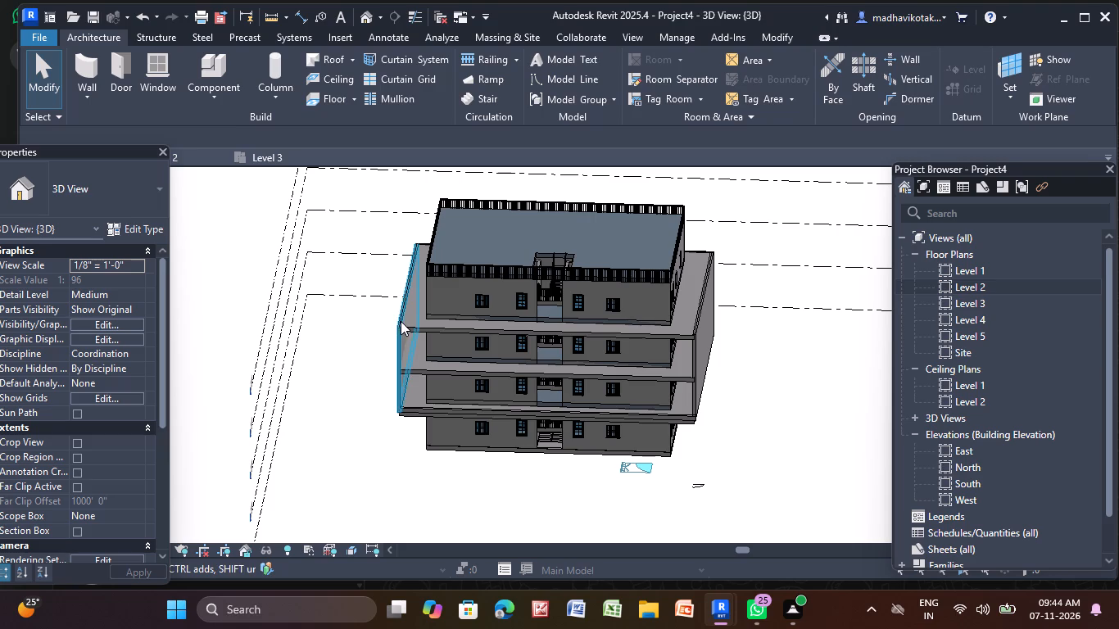
Set the unconnected height of the south perimeter wall to 1'.
left_click(401, 319)
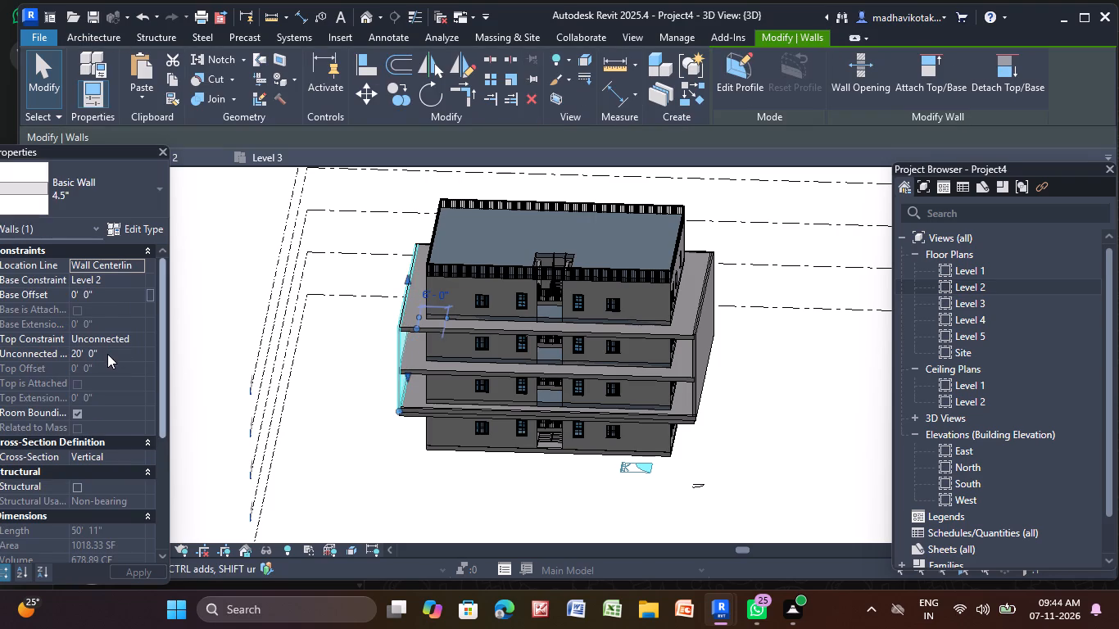
left_click(107, 354)
key("BackSpace")
key("1")
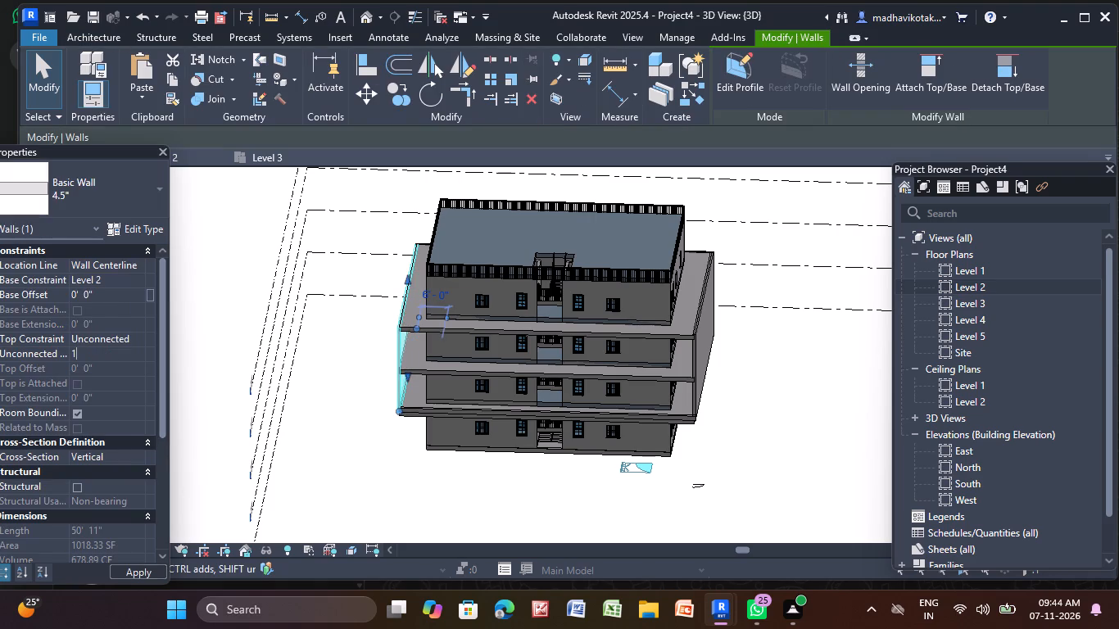
key("apostrophe")
key("Return")
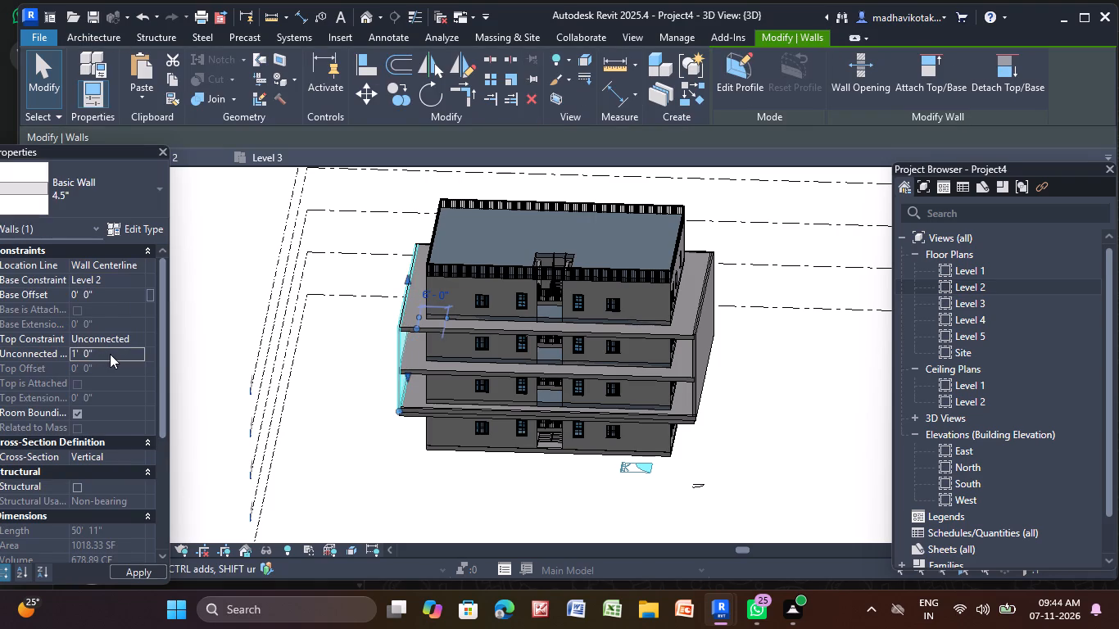
left_click(323, 439)
Set the unconnected height of the north perimeter wall to 1'.
left_click(698, 355)
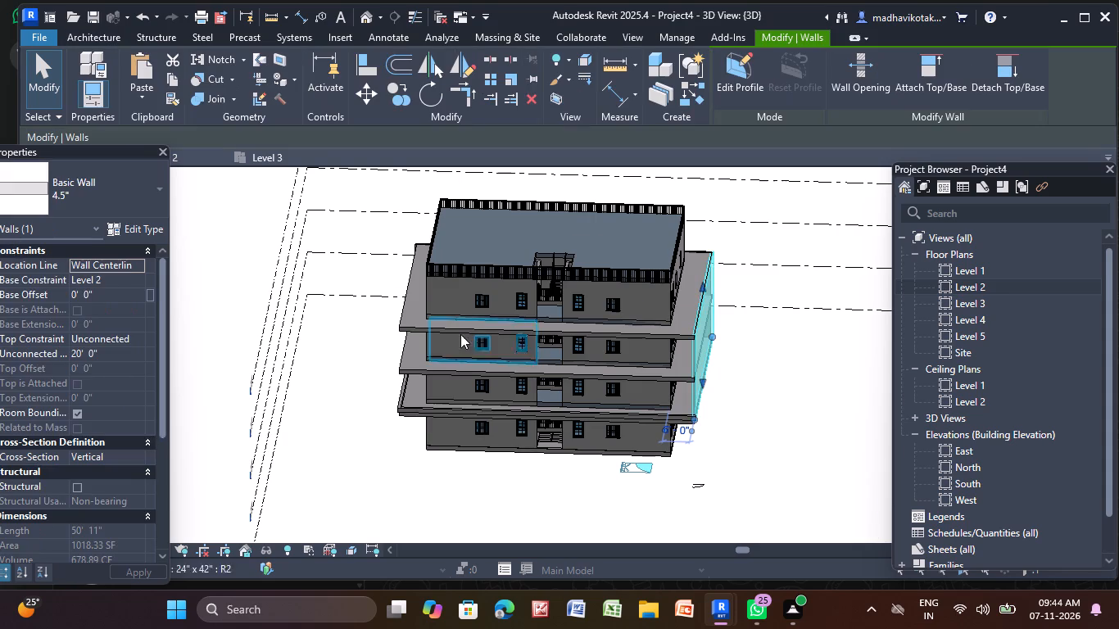
left_click(125, 352)
key("BackSpace")
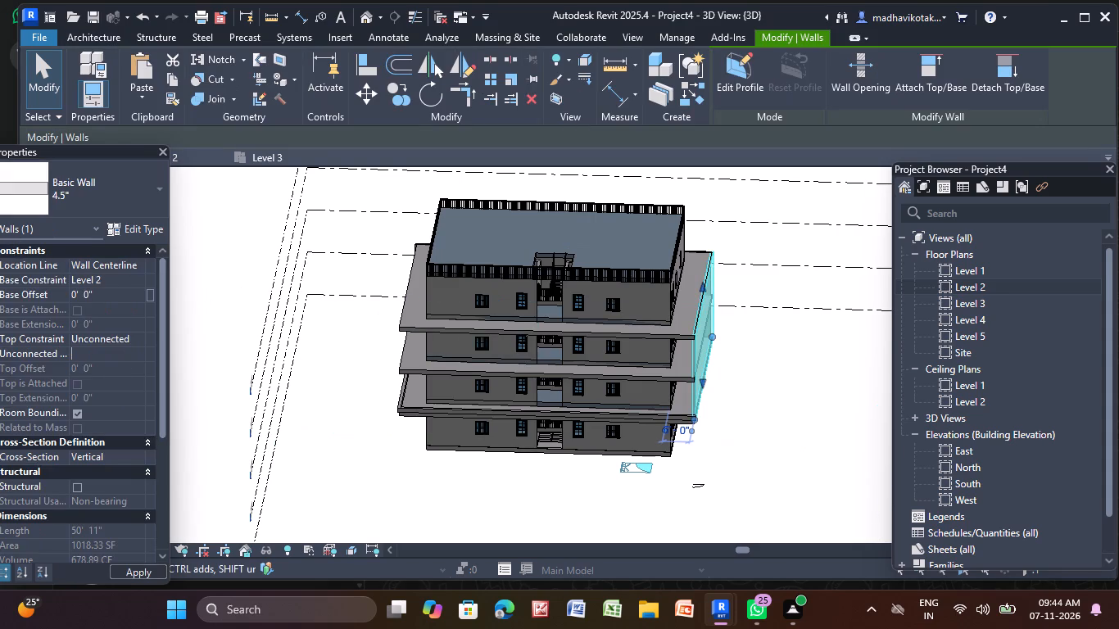
type("1'")
key("Return")
left_click(359, 455)
Set the unconnected height of the west perimeter wall to 1'.
middle_click_drag(654, 522, 621, 528)
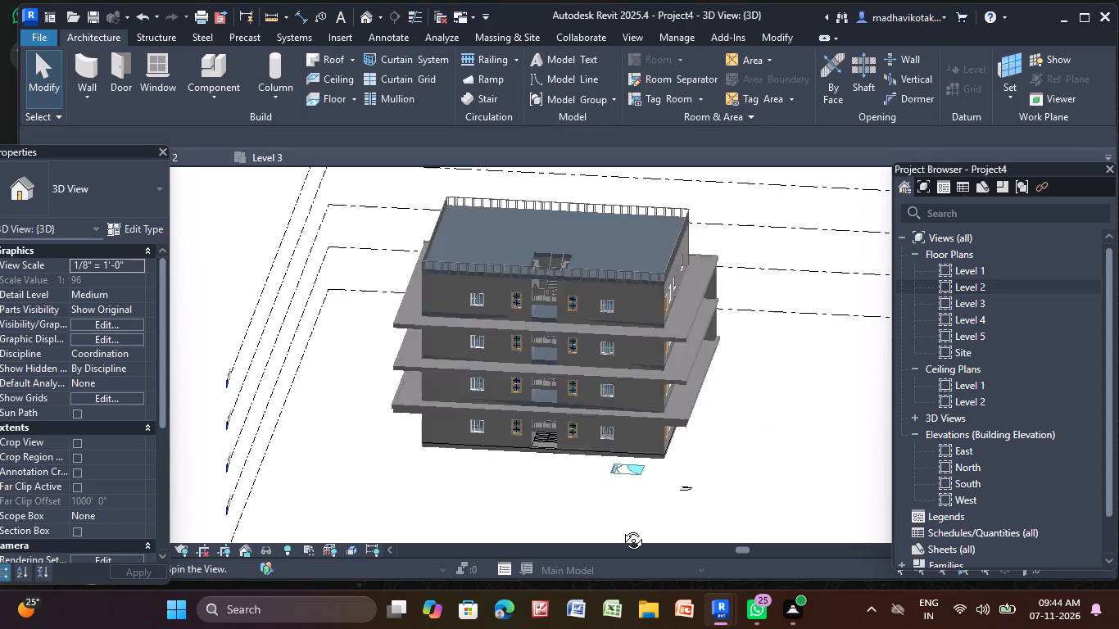
middle_click_drag(621, 528, 391, 497)
left_click(597, 382)
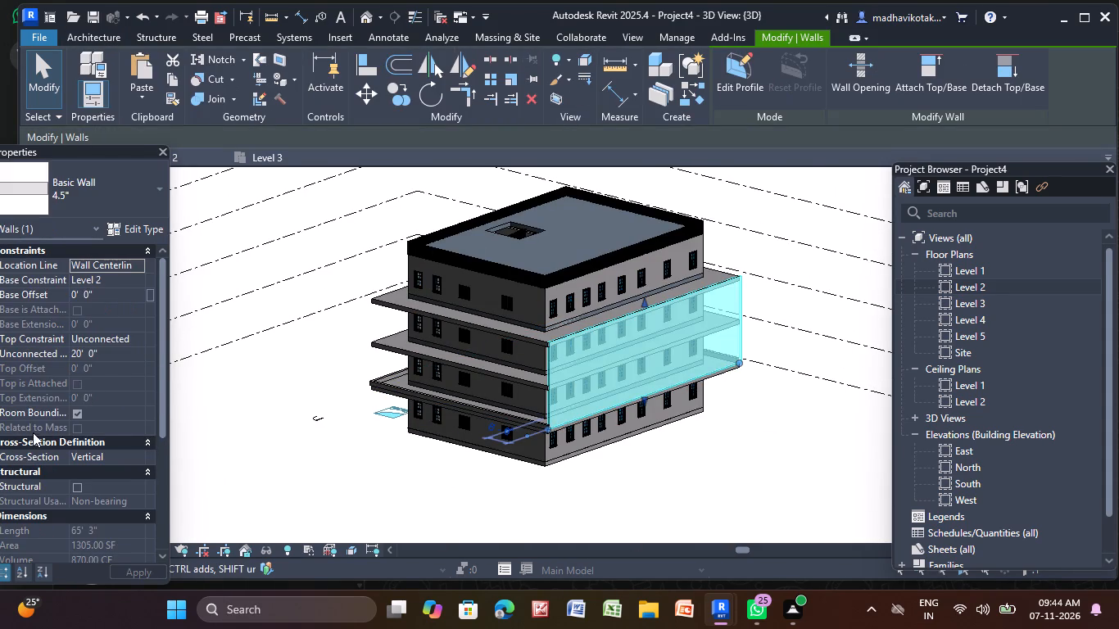
left_click(134, 355)
key("BackSpace")
key("1")
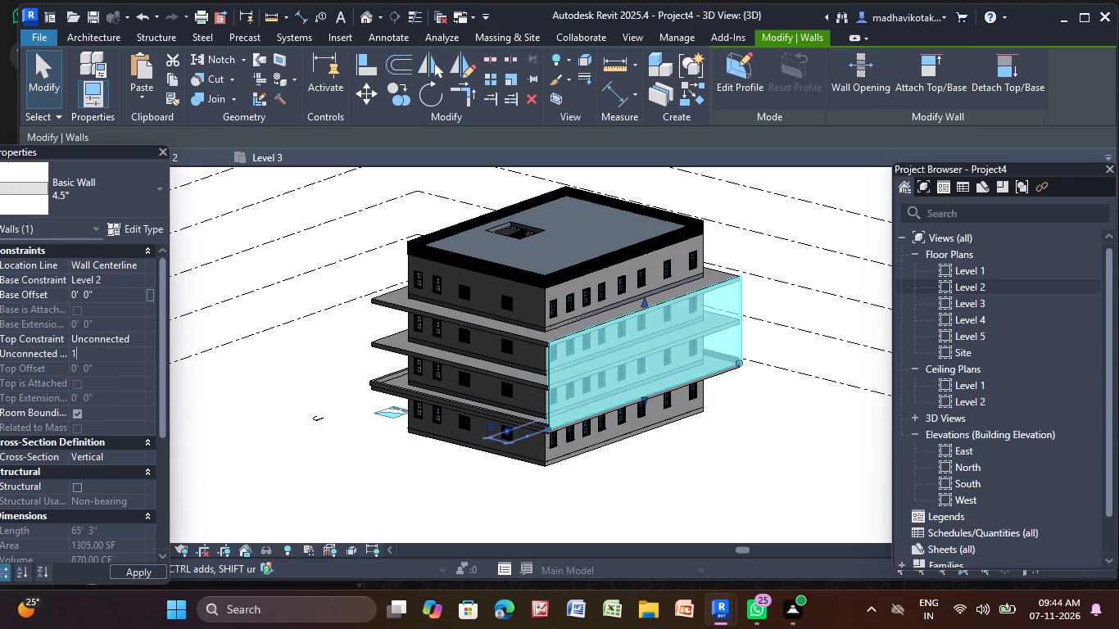
key("apostrophe")
key("Return")
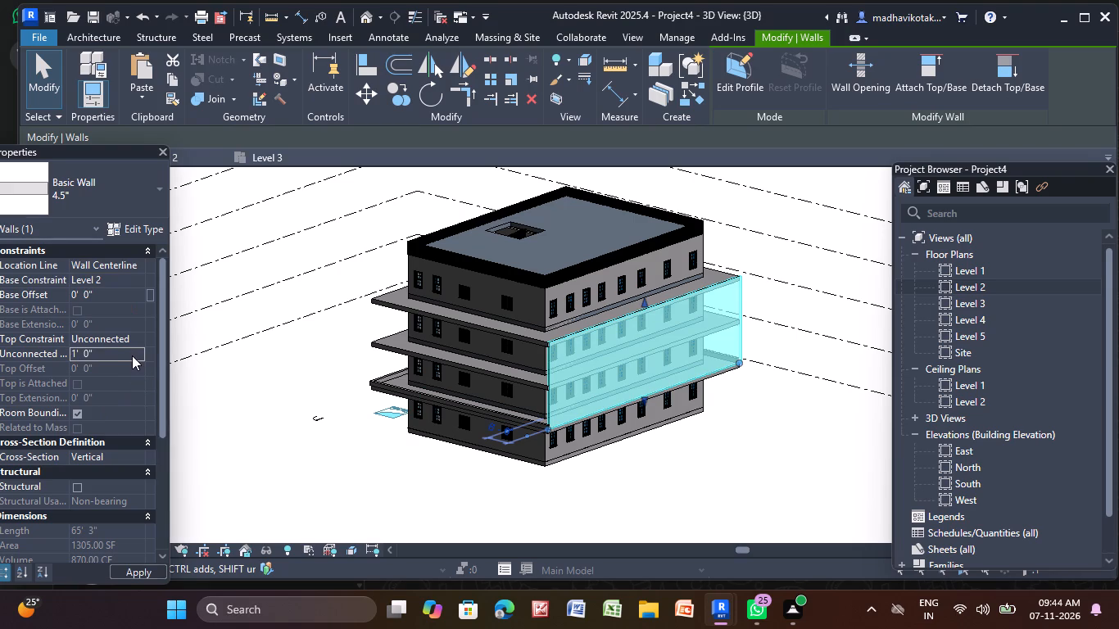
left_click(340, 452)
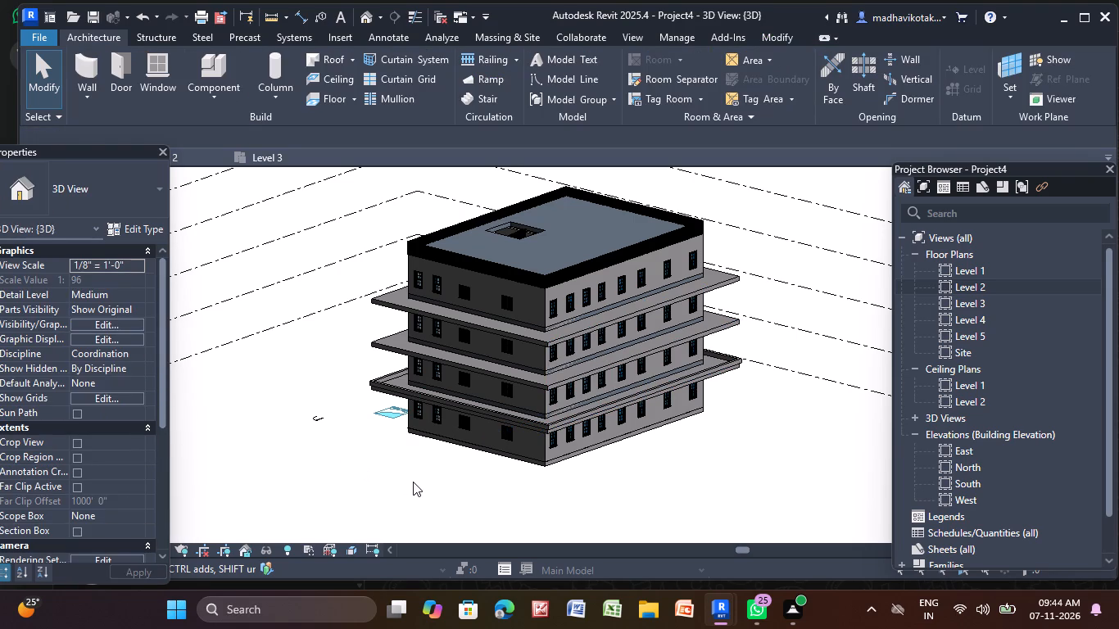
Examine from several sides and up close how the low perimeter walls sit on the Level 2 projecting floor.
middle_click_drag(413, 482, 575, 482)
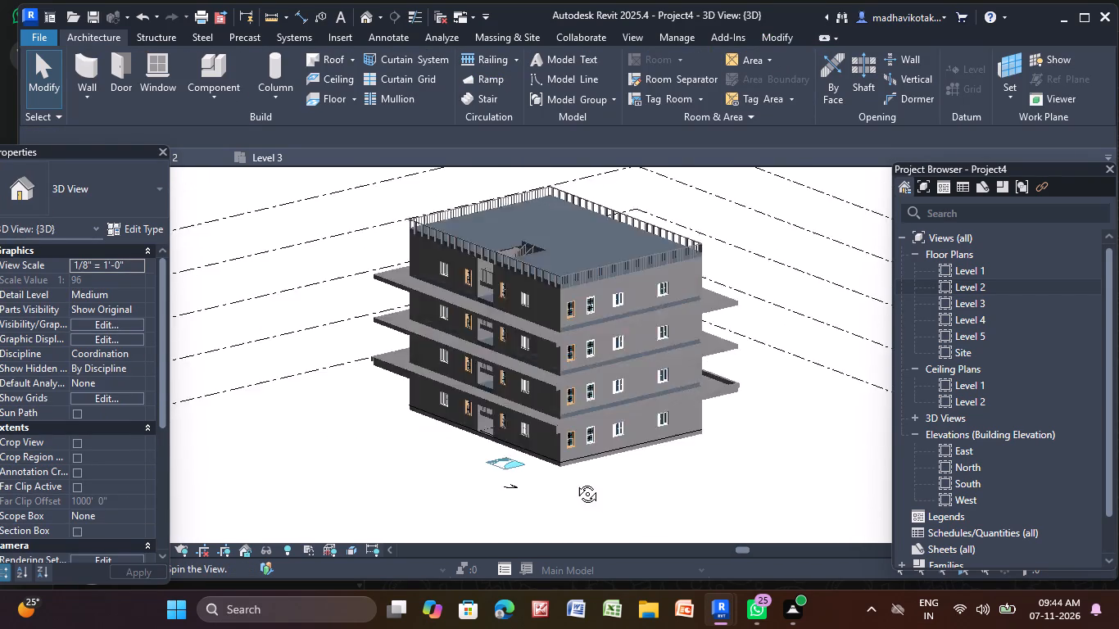
middle_click_drag(575, 482, 485, 474)
scroll(518, 420, "up", 8)
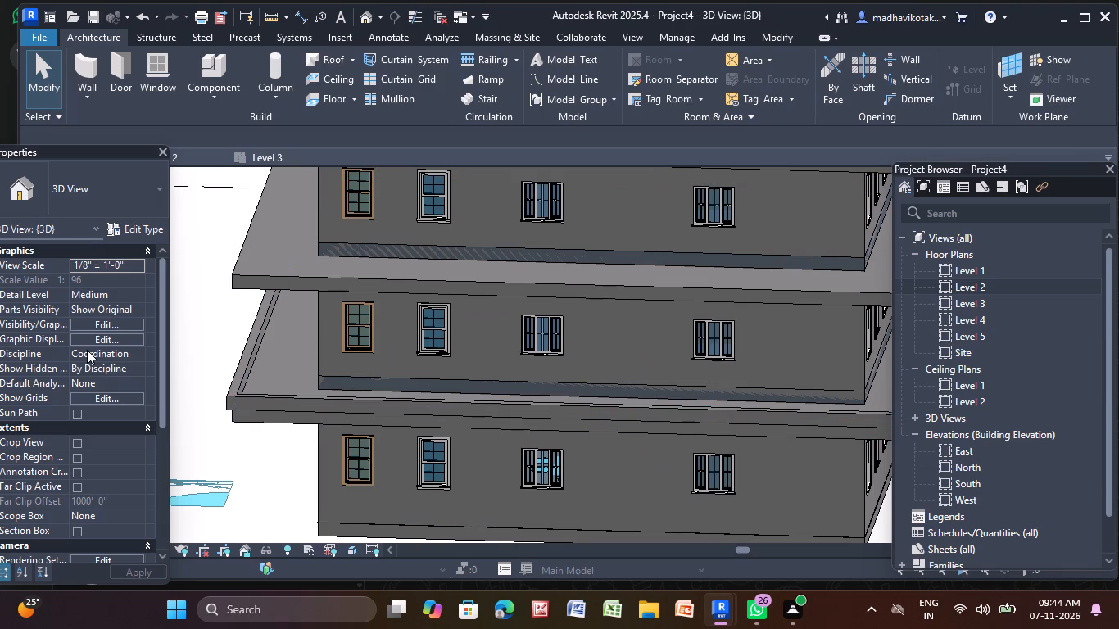
scroll(244, 432, "up", 5)
left_click(242, 423)
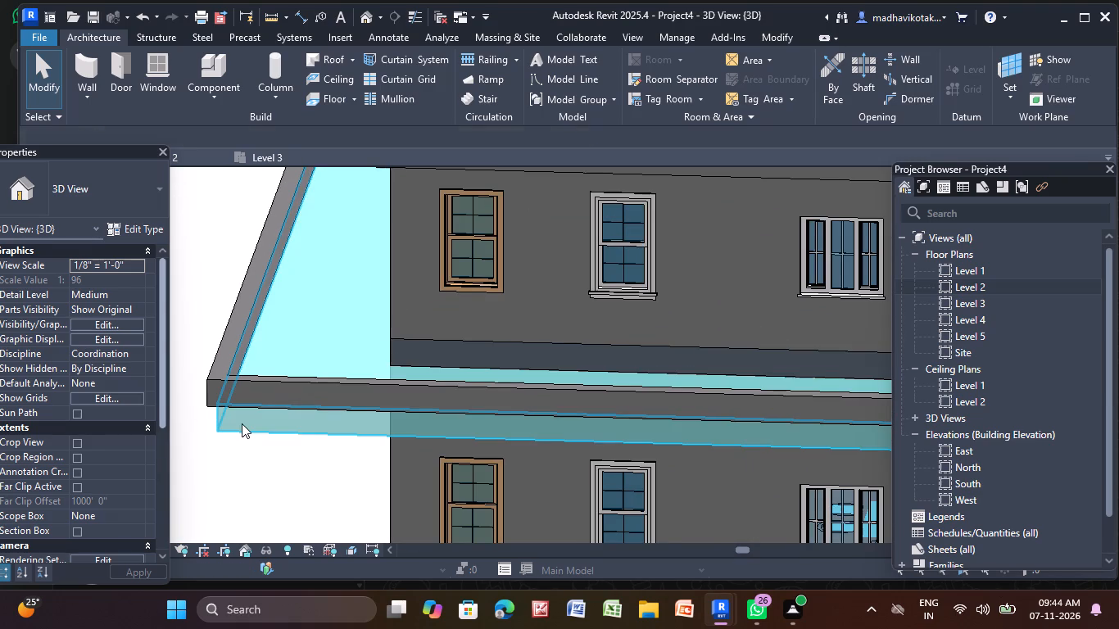
key("Escape")
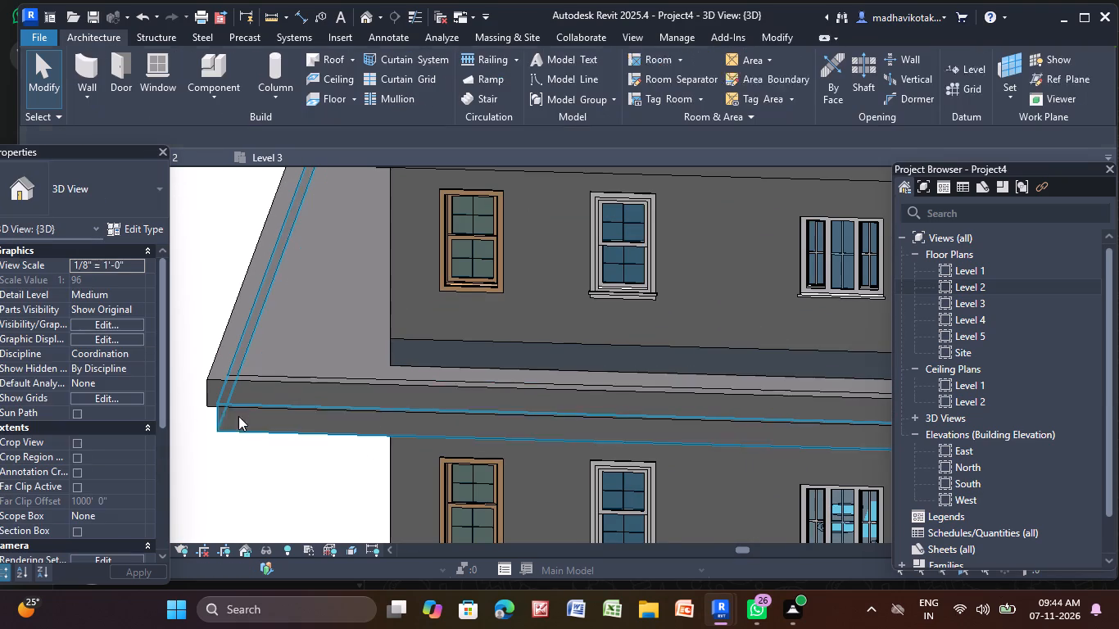
scroll(396, 374, "down", 12)
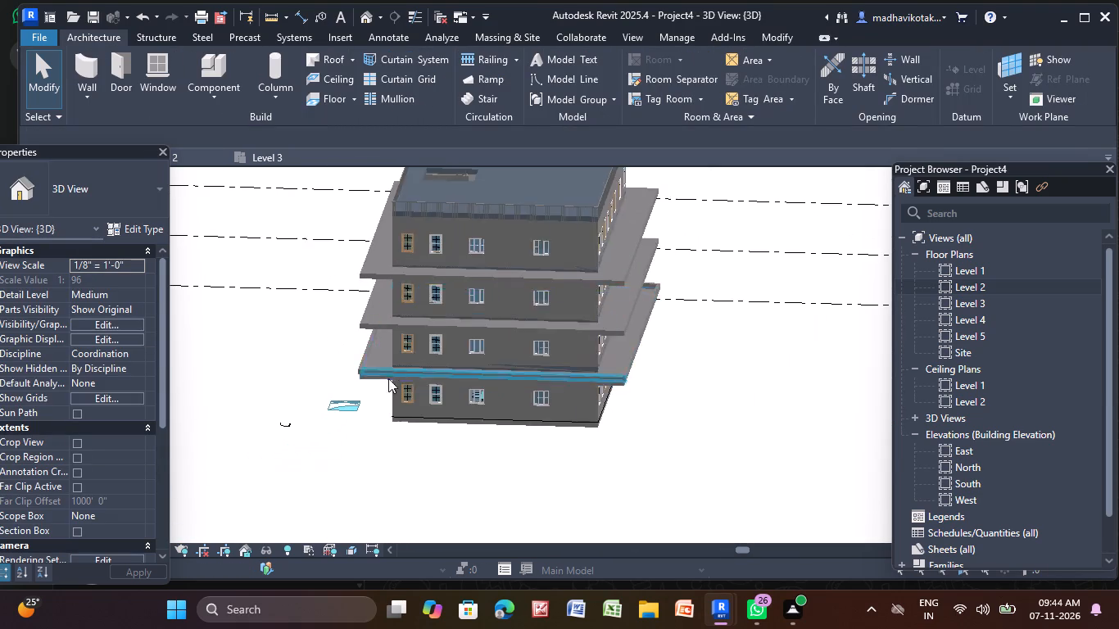
middle_click_drag(434, 464, 485, 446)
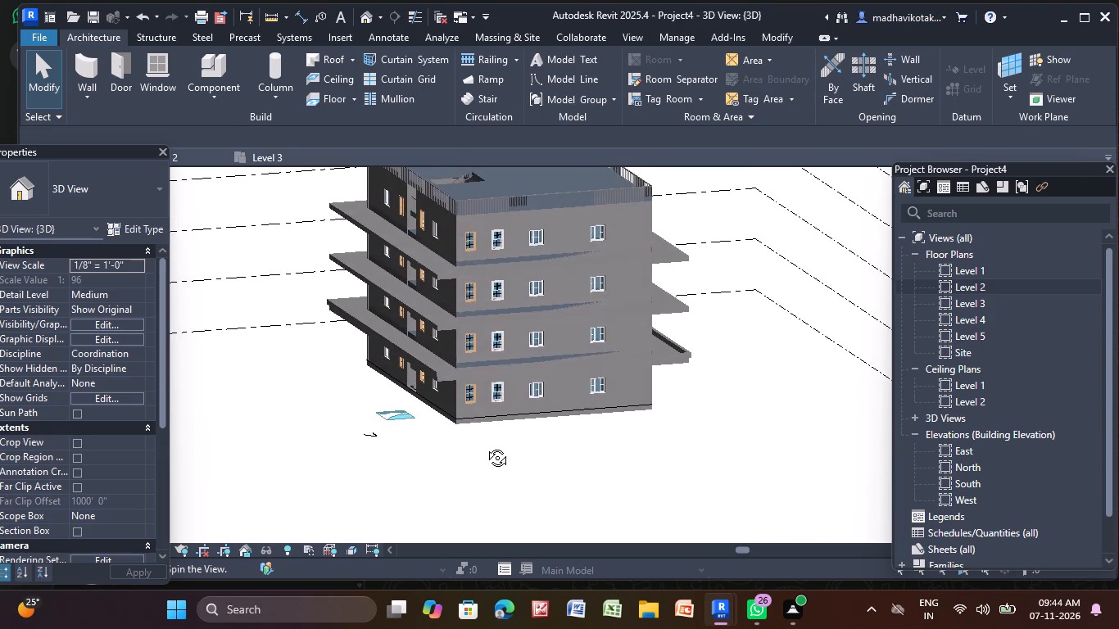
middle_click_drag(485, 446, 445, 441)
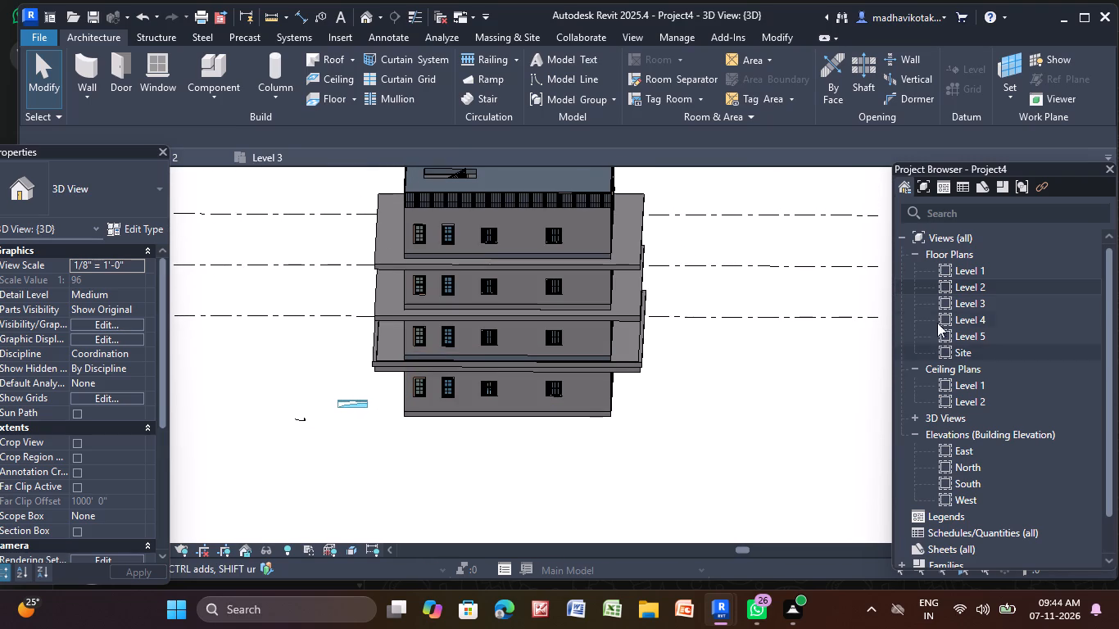
Create a Handrail - Rectangular railing on Level 2 with a rectangular path along the low perimeter walls, corner to opposite corner.
double_click(994, 286)
scroll(415, 319, "down", 3)
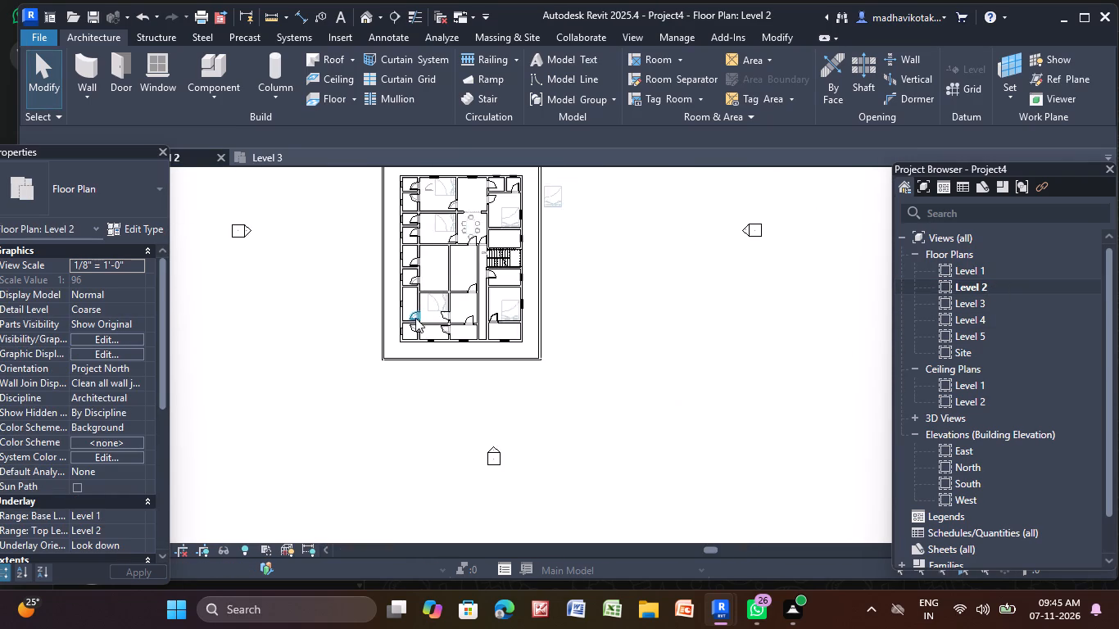
scroll(415, 318, "down", 6)
middle_click_drag(414, 316, 365, 393)
scroll(364, 385, "up", 3)
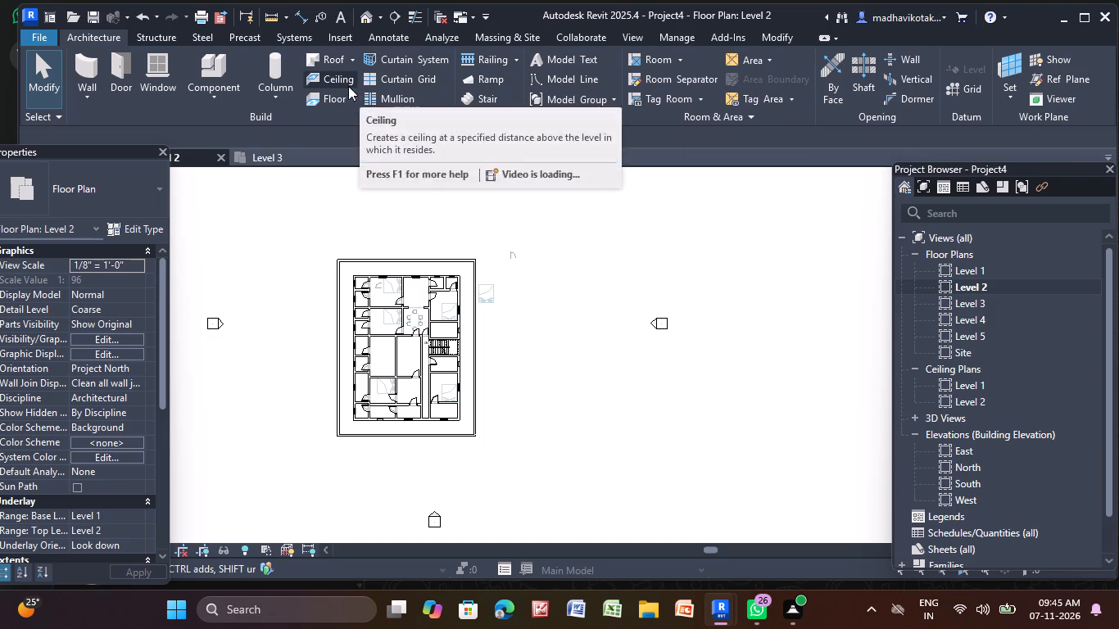
left_click(495, 64)
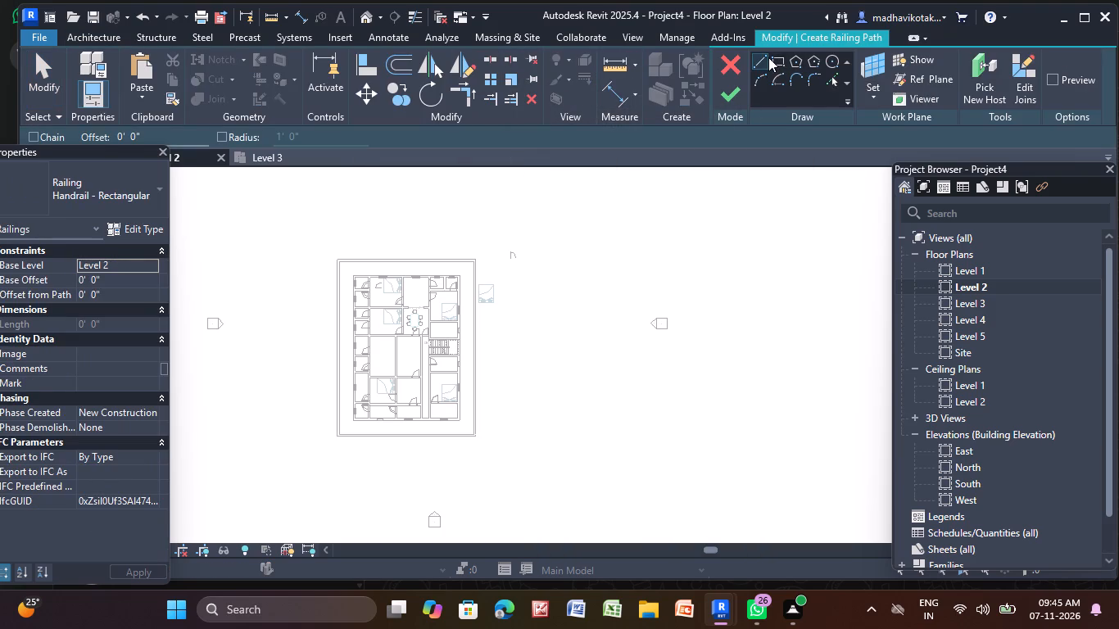
left_click(768, 57)
left_click(778, 57)
scroll(320, 255, "up", 9)
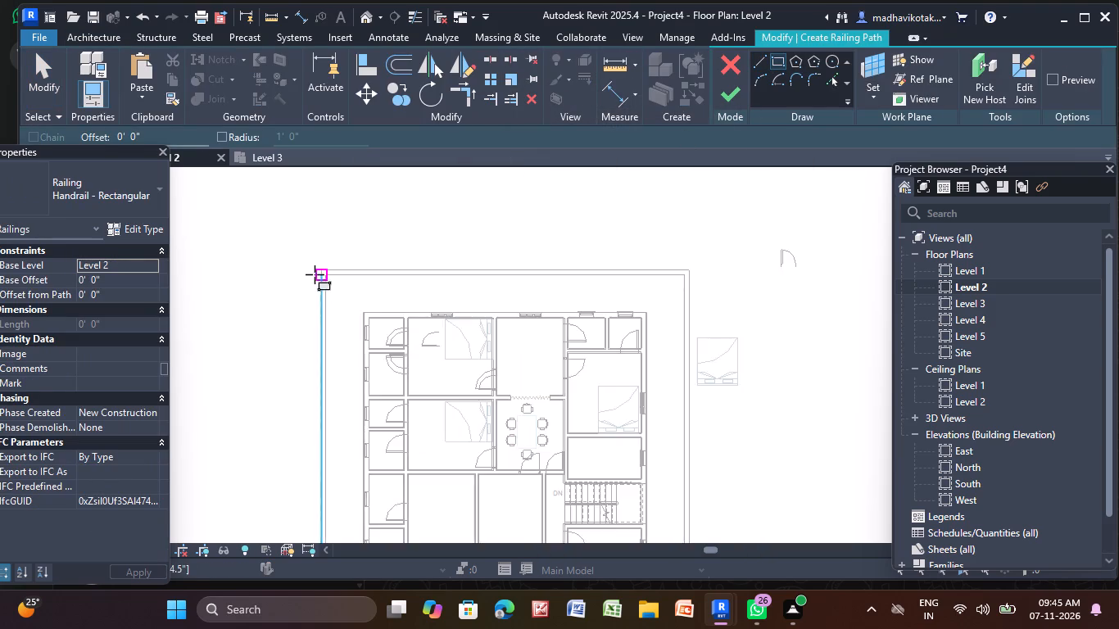
scroll(315, 274, "up", 9)
left_click(338, 269)
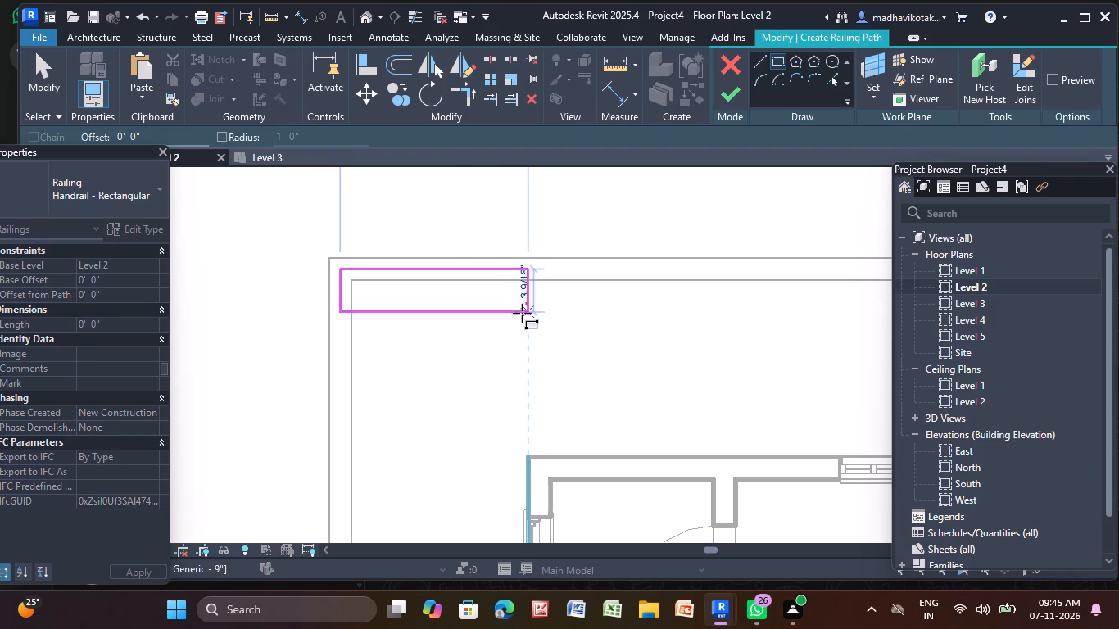
scroll(664, 396, "down", 3)
middle_click_drag(630, 355, 534, 189)
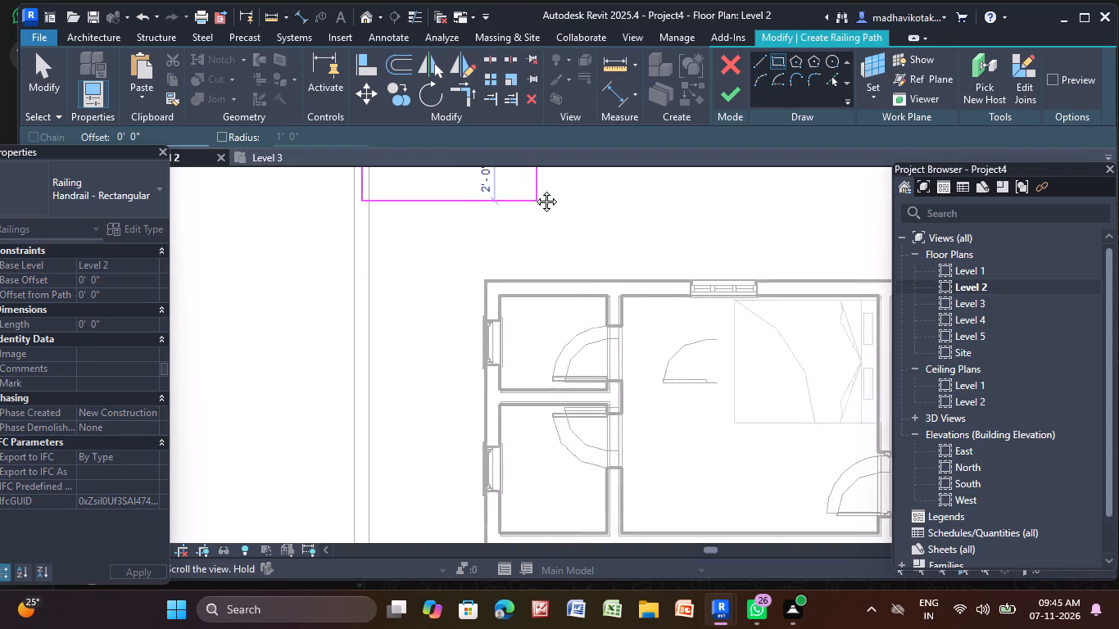
middle_click_drag(534, 189, 486, 132)
scroll(682, 477, "down", 4)
middle_click_drag(674, 461, 478, 137)
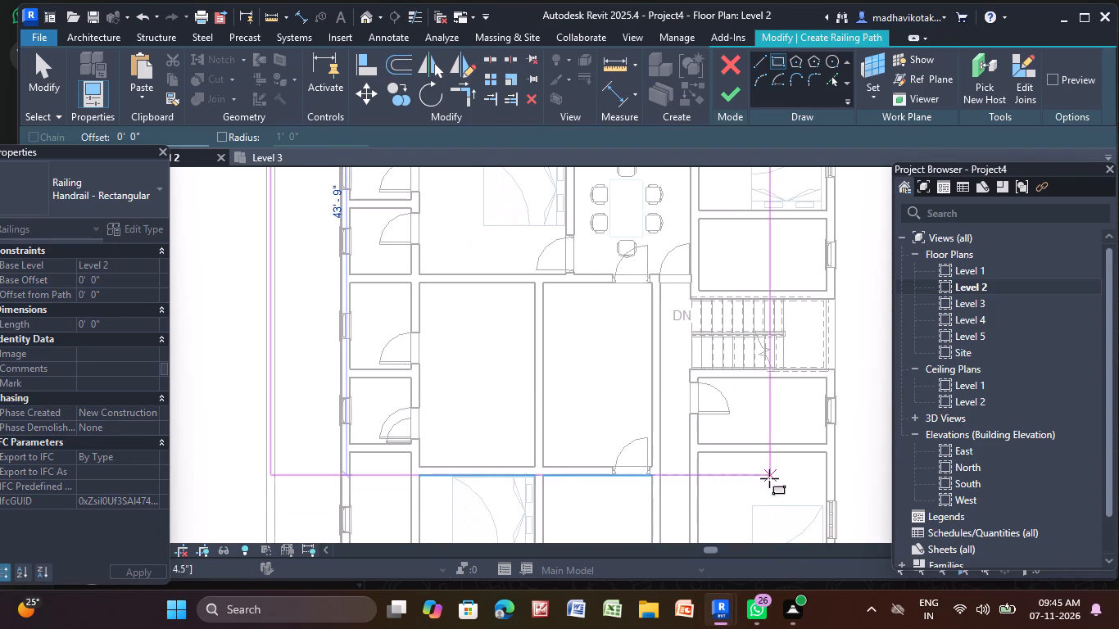
middle_click_drag(769, 478, 698, 186)
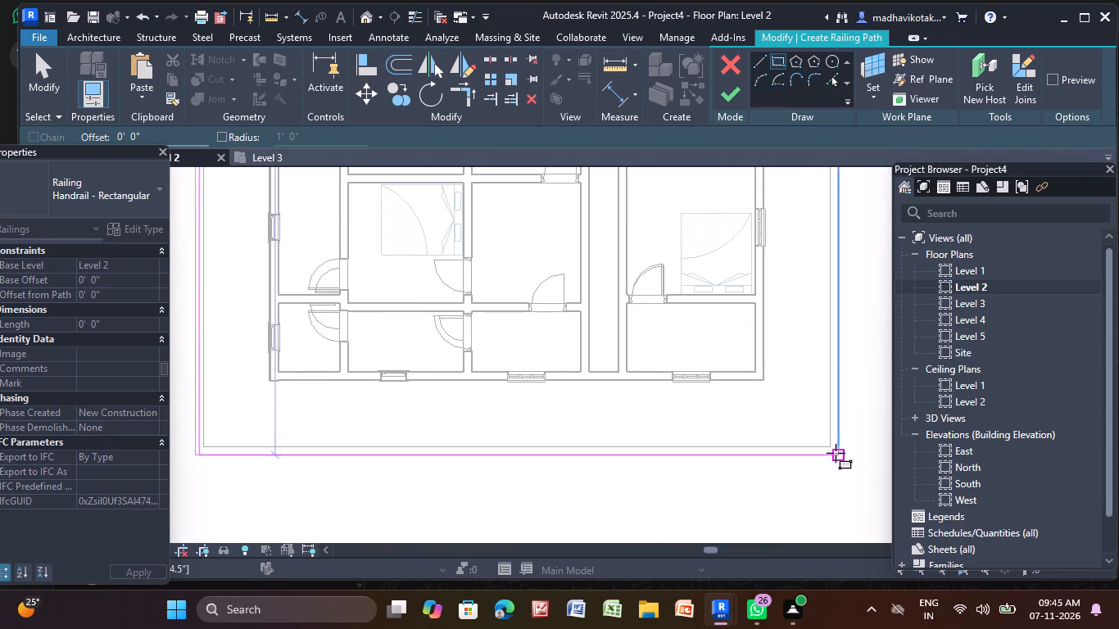
scroll(836, 453, "up", 6)
left_click(835, 449)
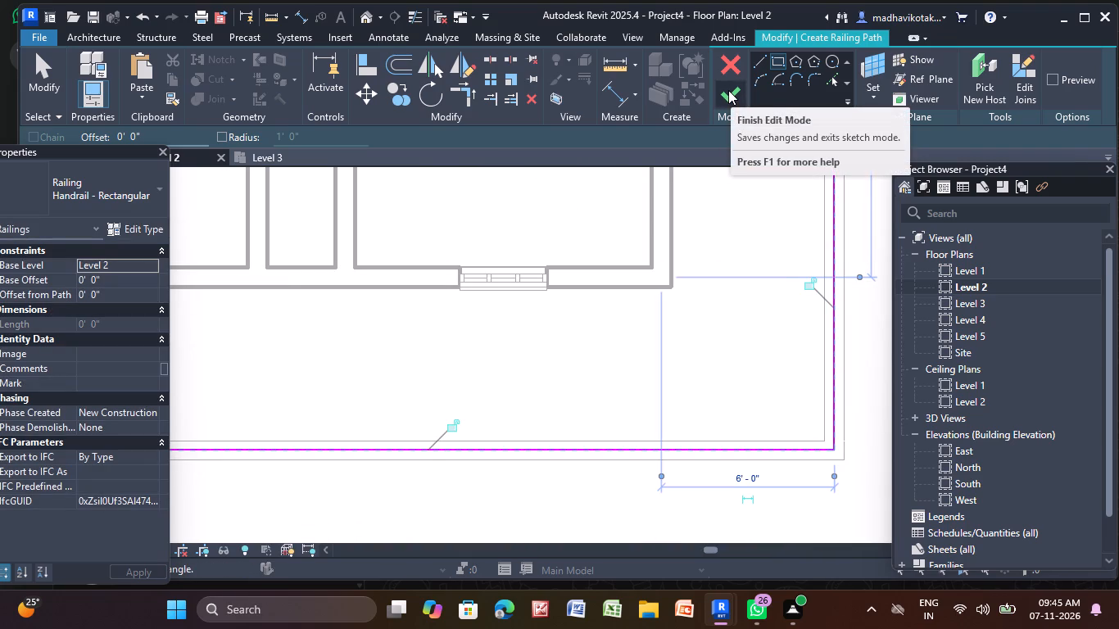
left_click(728, 90)
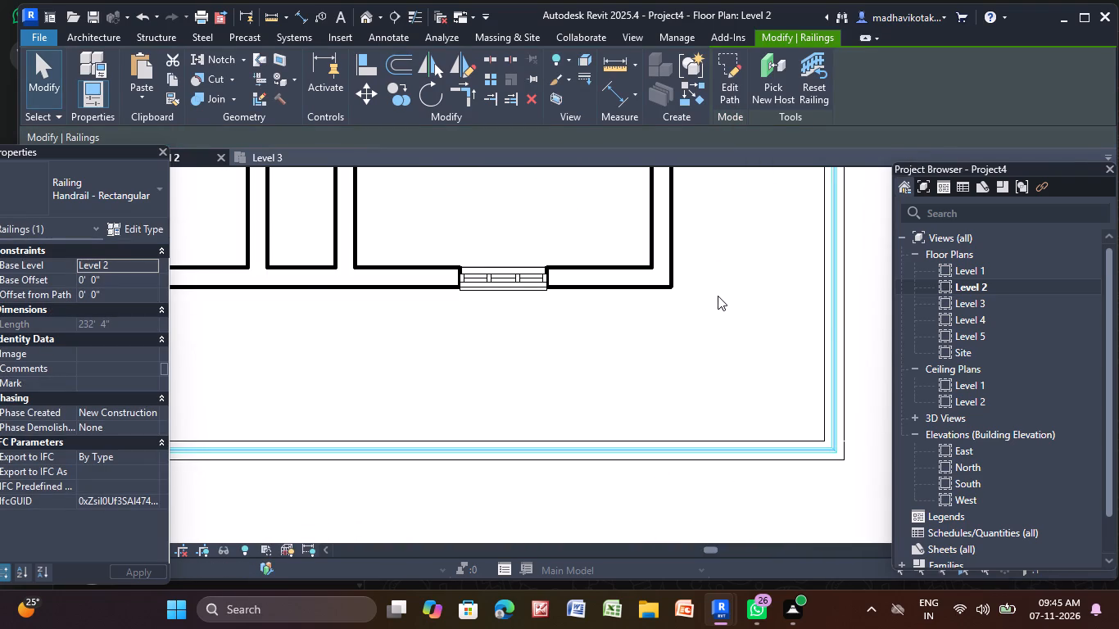
left_click(718, 296)
left_click(712, 287)
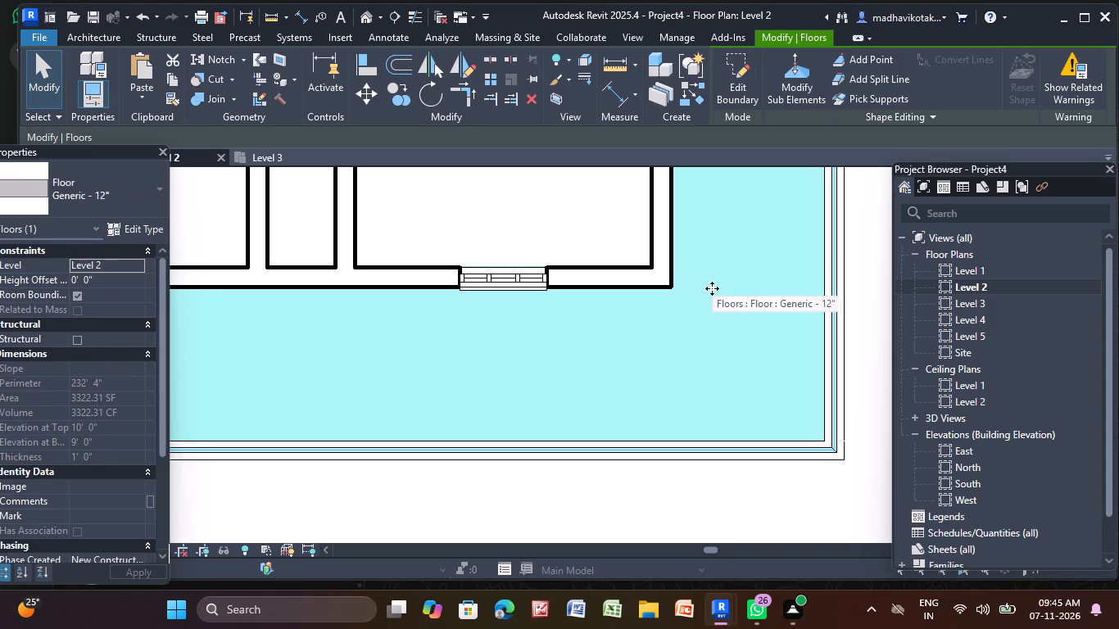
key("Escape")
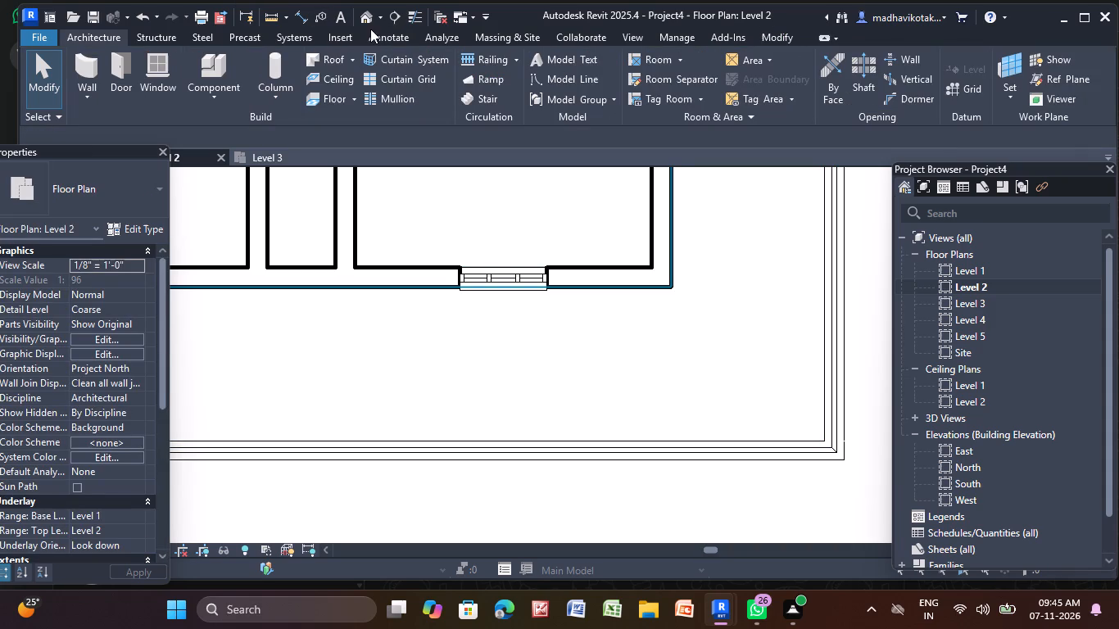
Examine the Level 2 railing in 3D from several sides and up close, checking how it sits on the low perimeter walls.
left_click(365, 14)
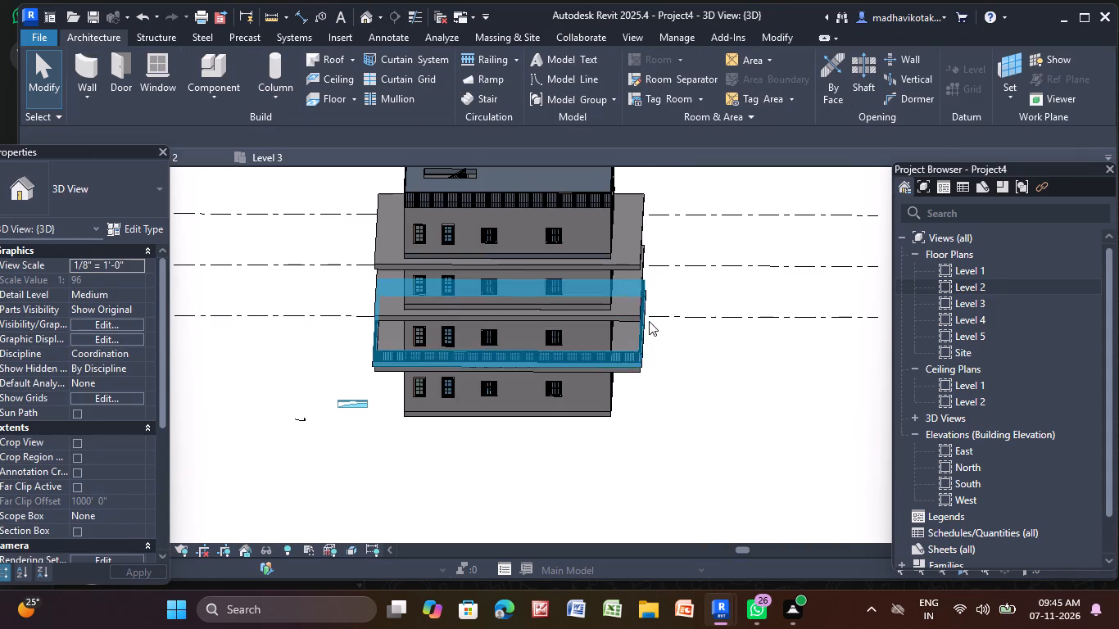
middle_click_drag(668, 337, 619, 328, "shift")
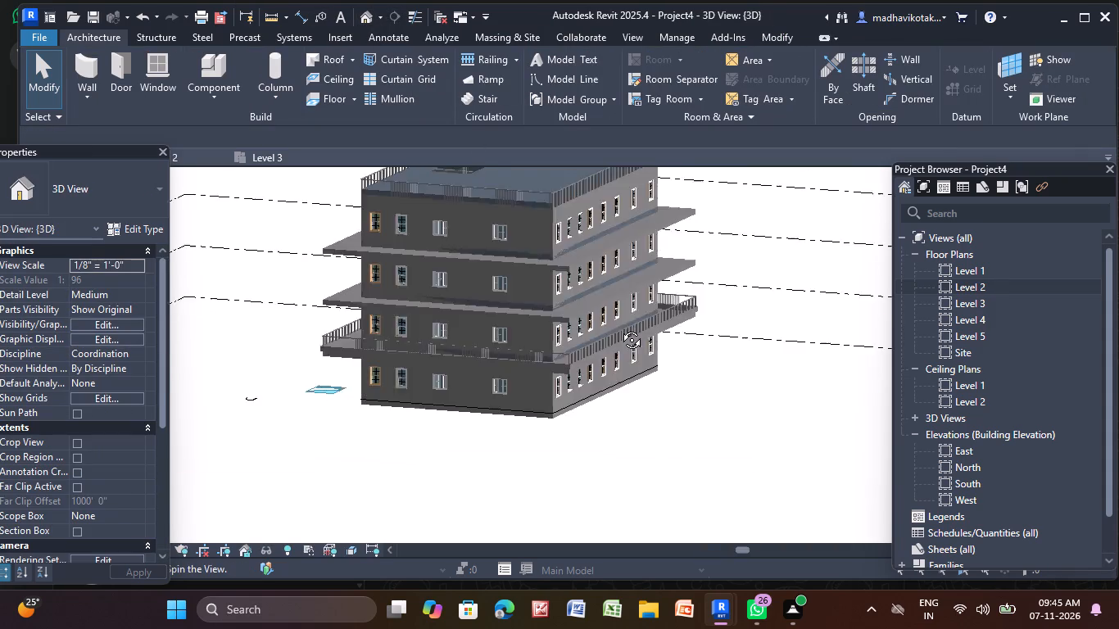
middle_click_drag(619, 328, 579, 348, "shift")
scroll(447, 375, "up", 8)
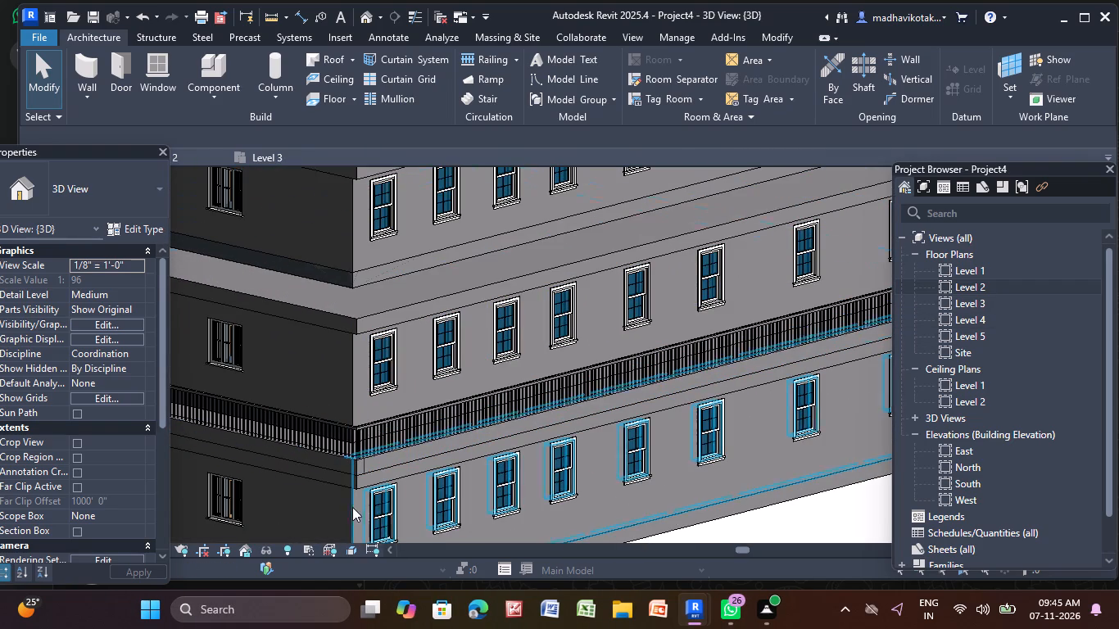
middle_click_drag(269, 494, 453, 420, "shift")
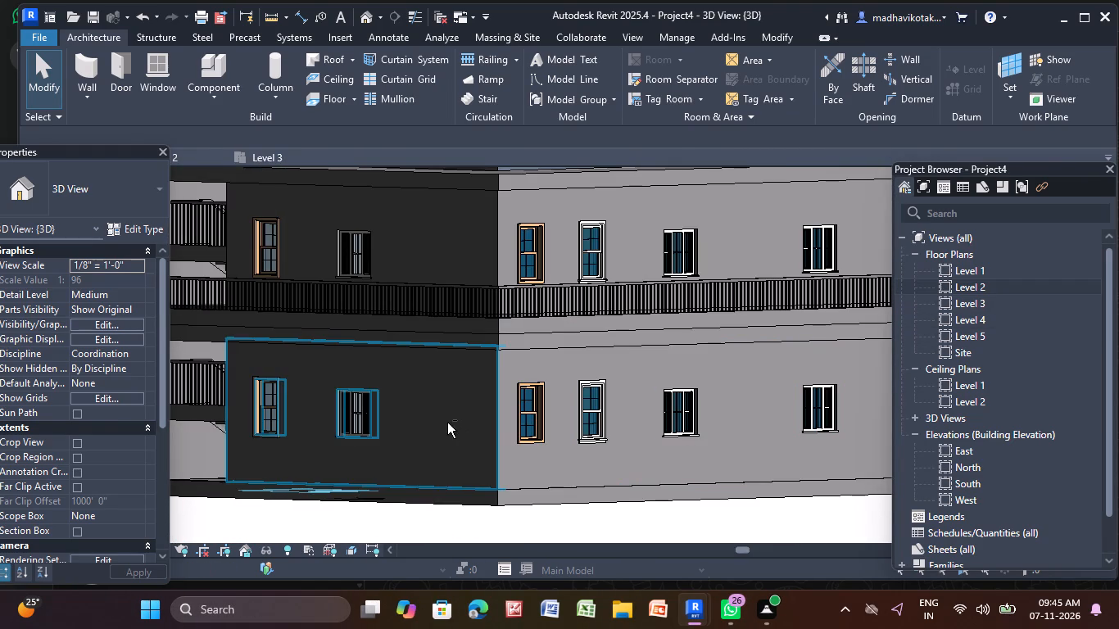
scroll(595, 337, "down", 1)
middle_click_drag(564, 355, 475, 398, "shift")
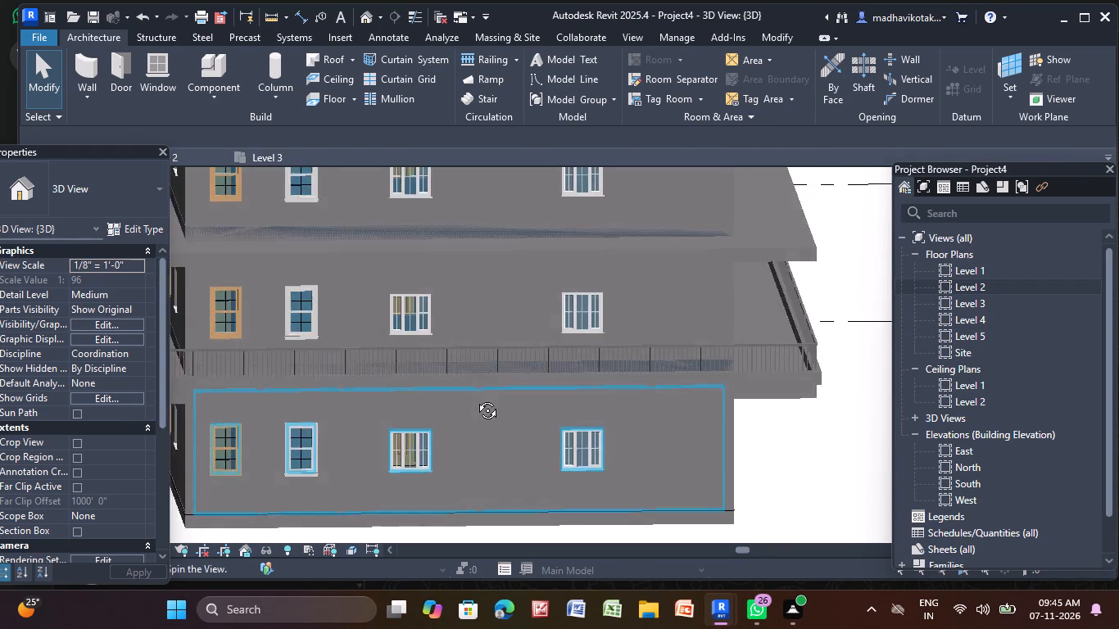
middle_click_drag(475, 398, 451, 400, "shift")
middle_click_drag(736, 429, 759, 419)
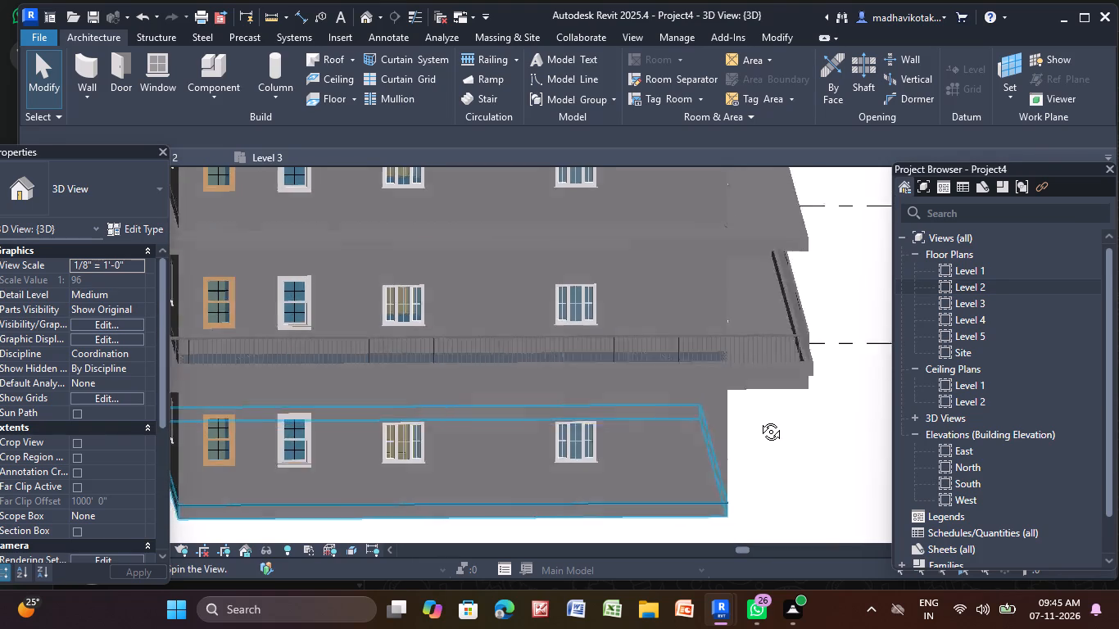
middle_click_drag(759, 419, 752, 421)
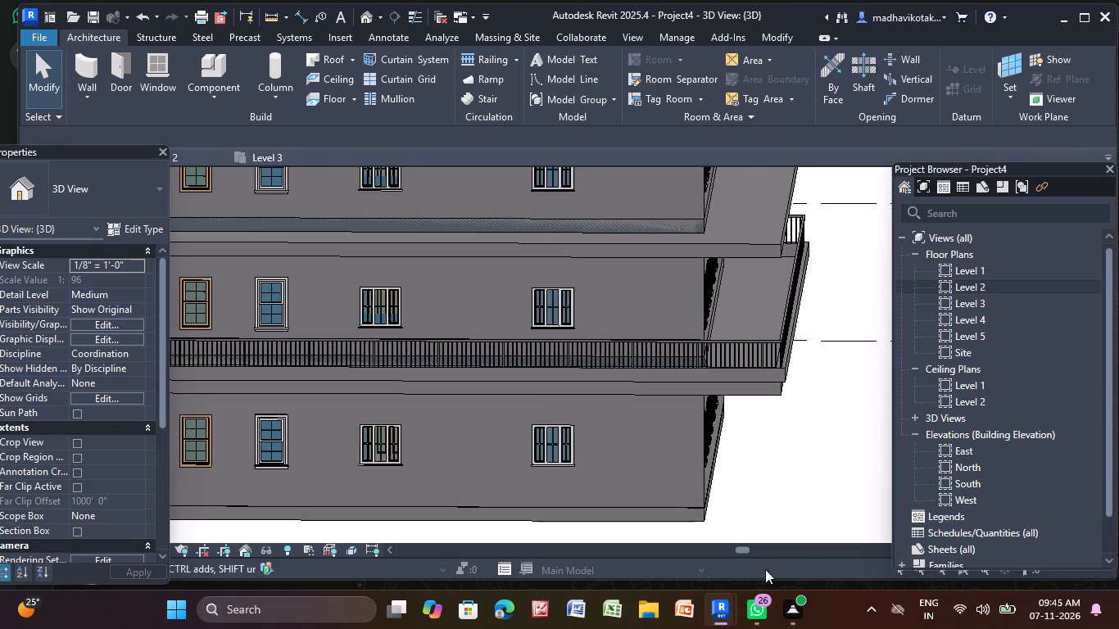
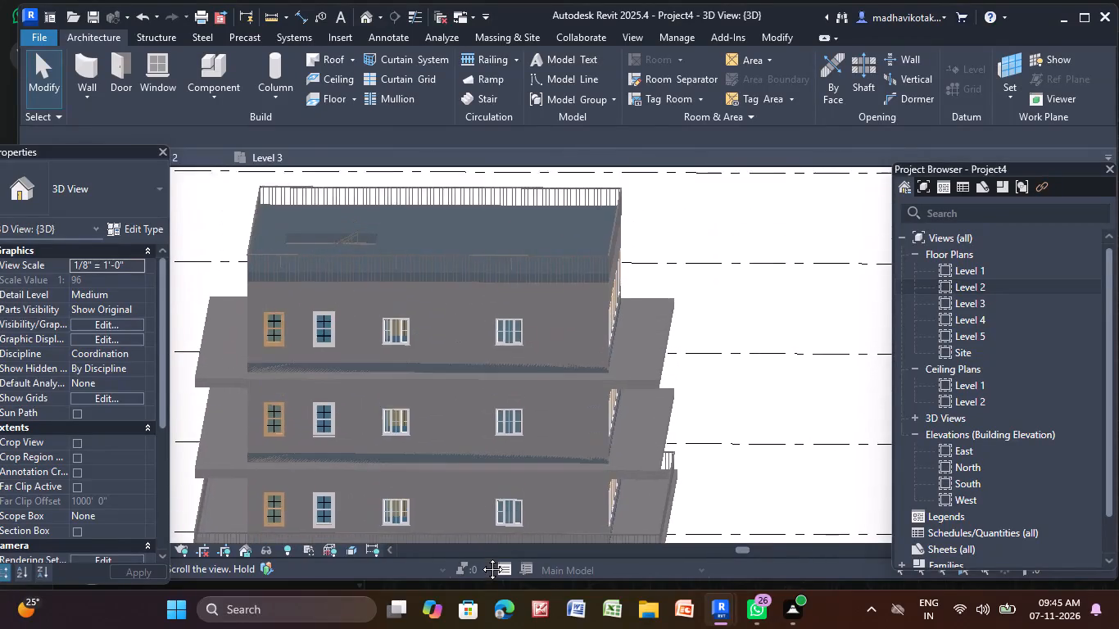
Open the Level 3 floor plan.
double_click(985, 301)
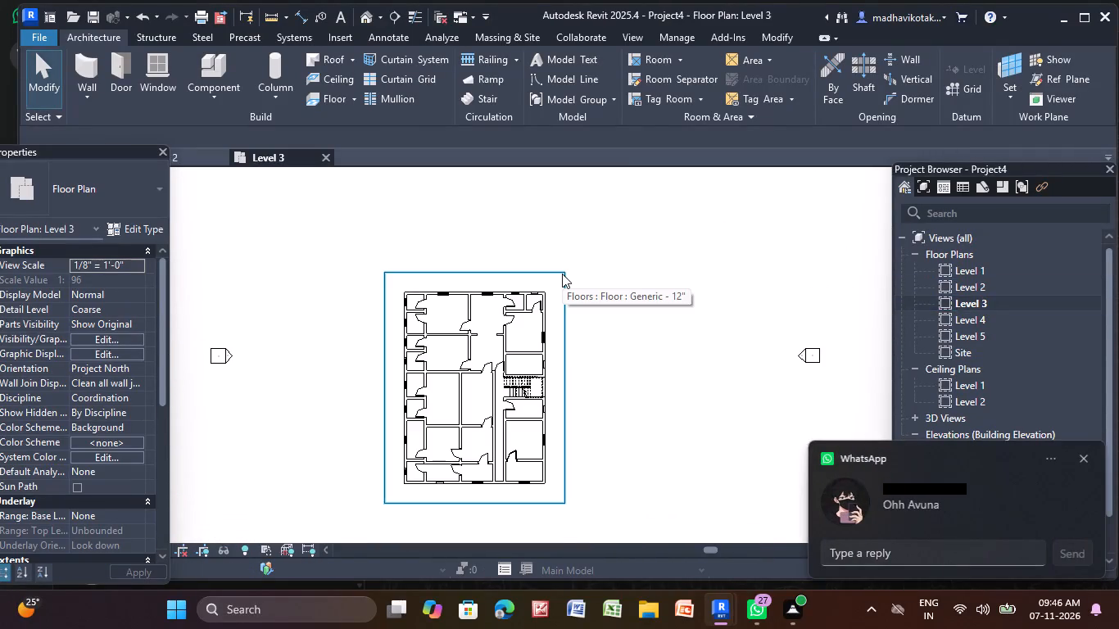
Reply "on kale" to the incoming WhatsApp message.
left_click(882, 552)
key("h")
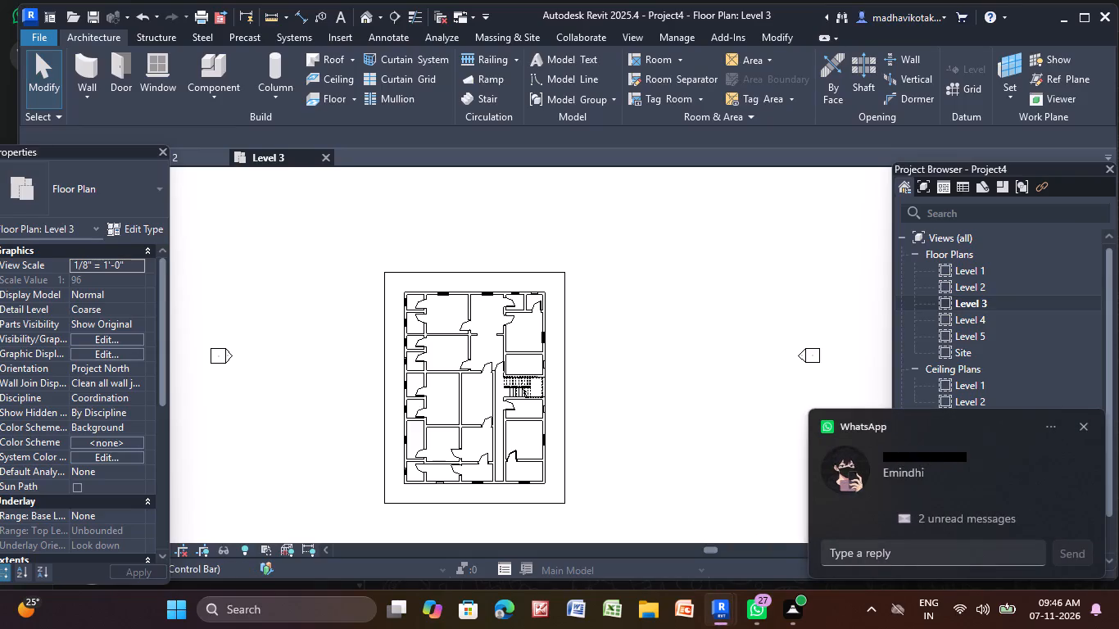
left_click(879, 554)
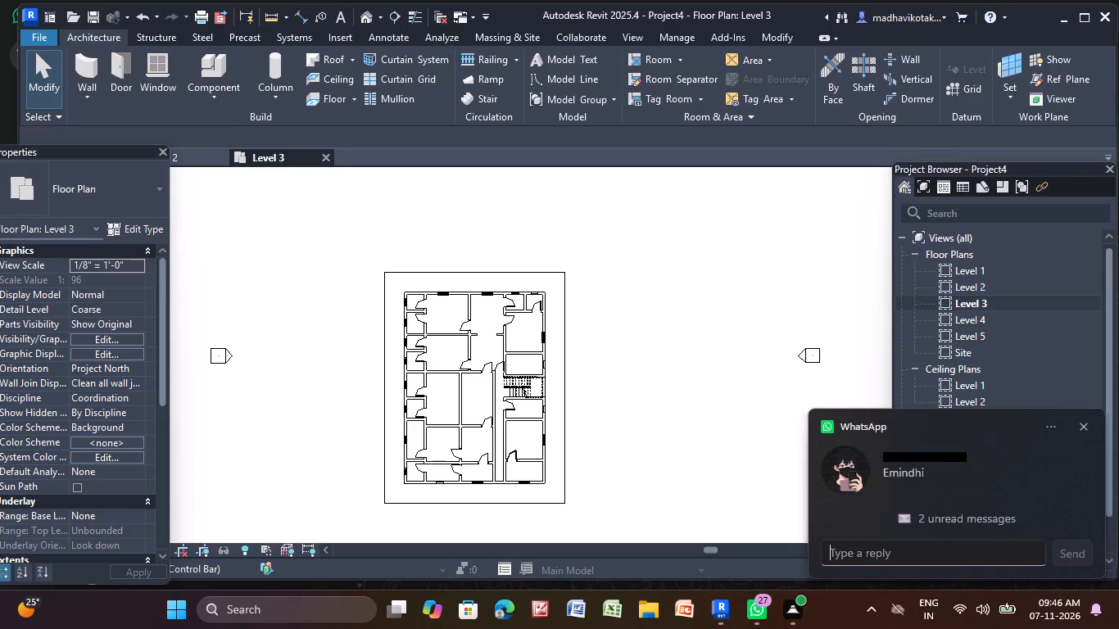
type("on")
key("space")
key("k")
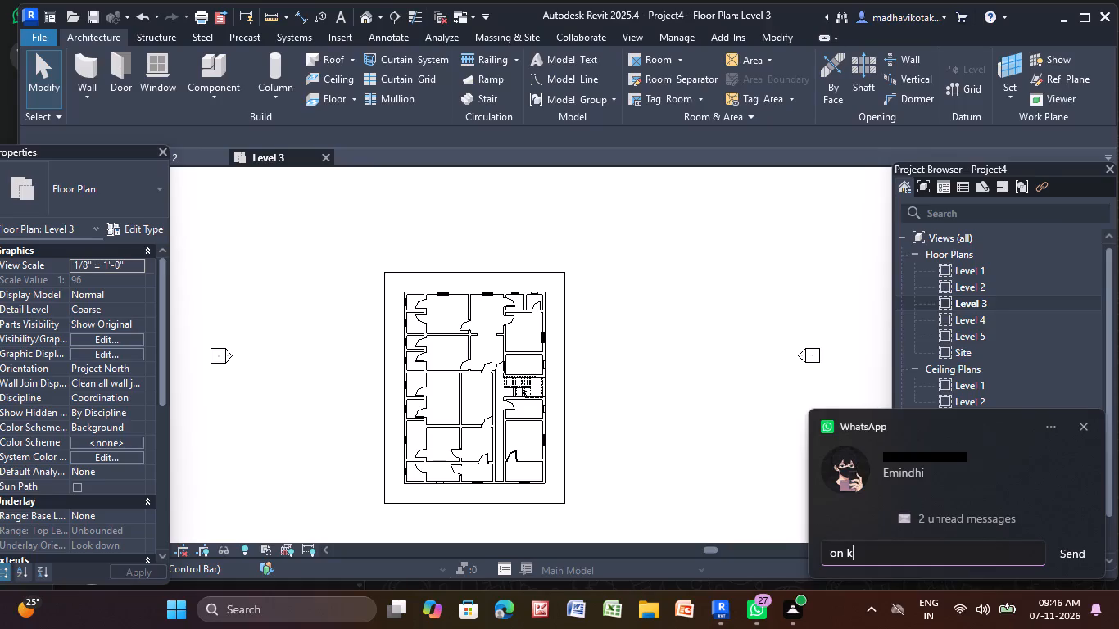
type("ale")
key("Return")
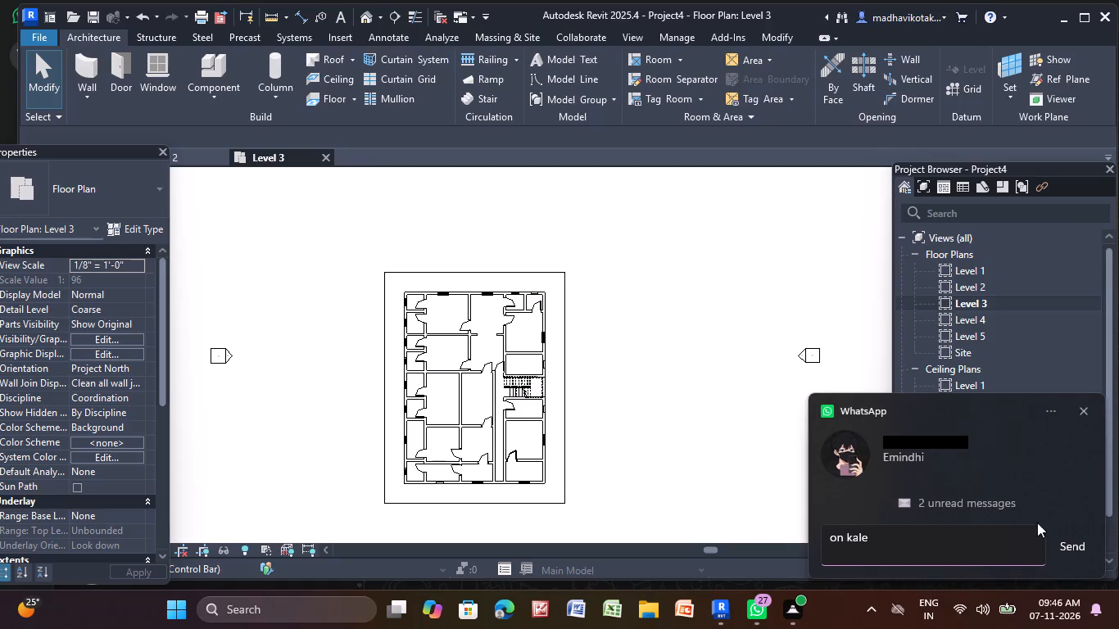
left_click(1067, 536)
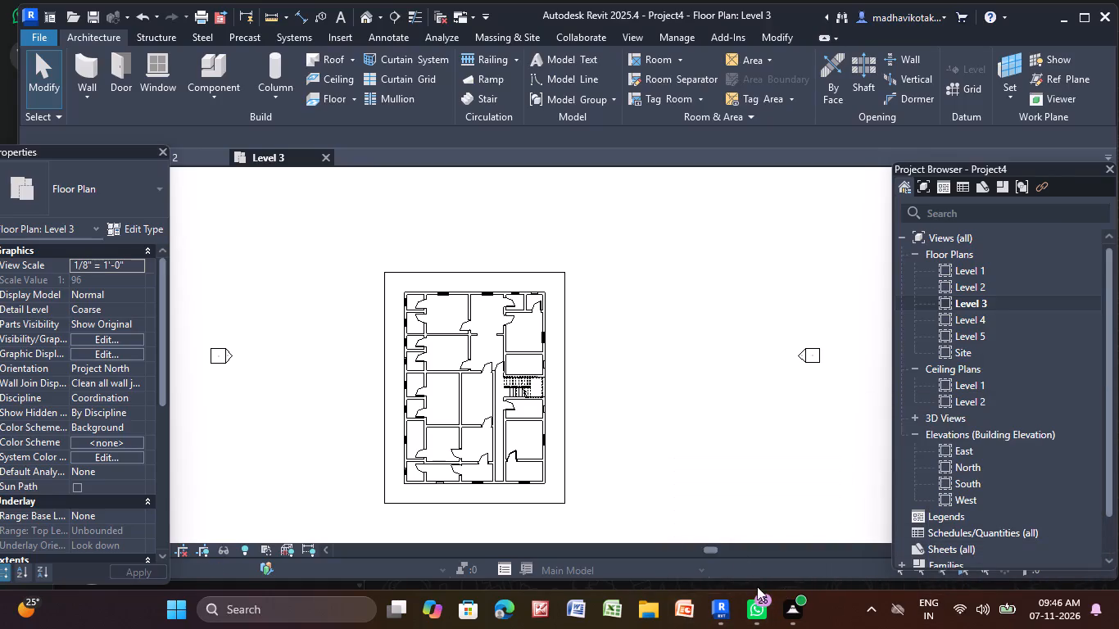
Draw a rectangle of 4.5" basic walls on Level 3 along the projecting floor's outer edge, from its northwest to its southeast corner.
scroll(421, 265, "up", 3)
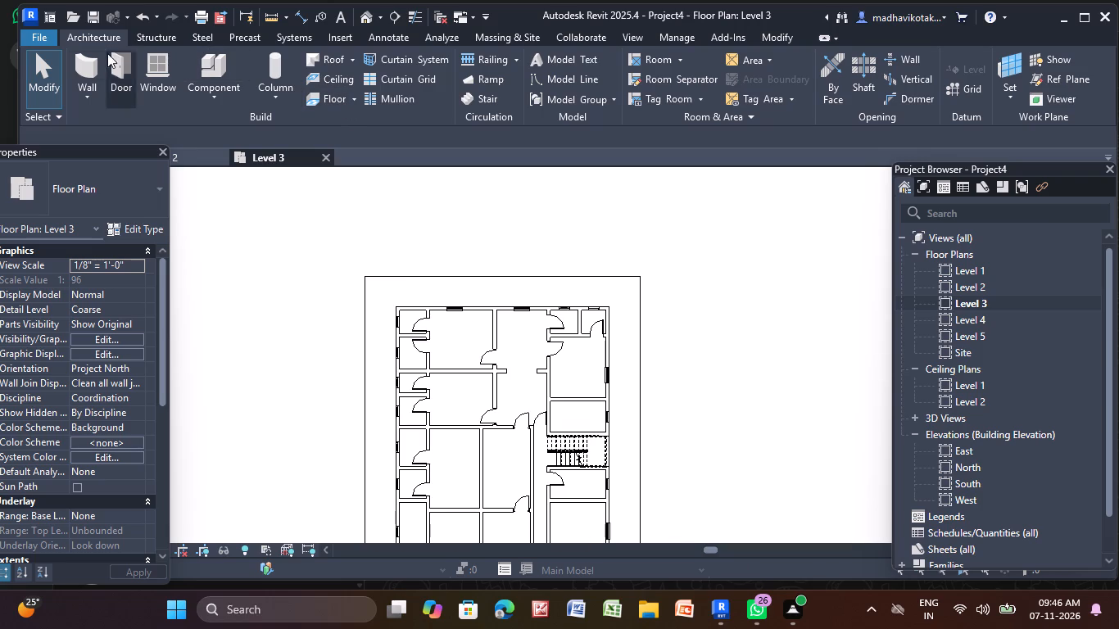
left_click(83, 66)
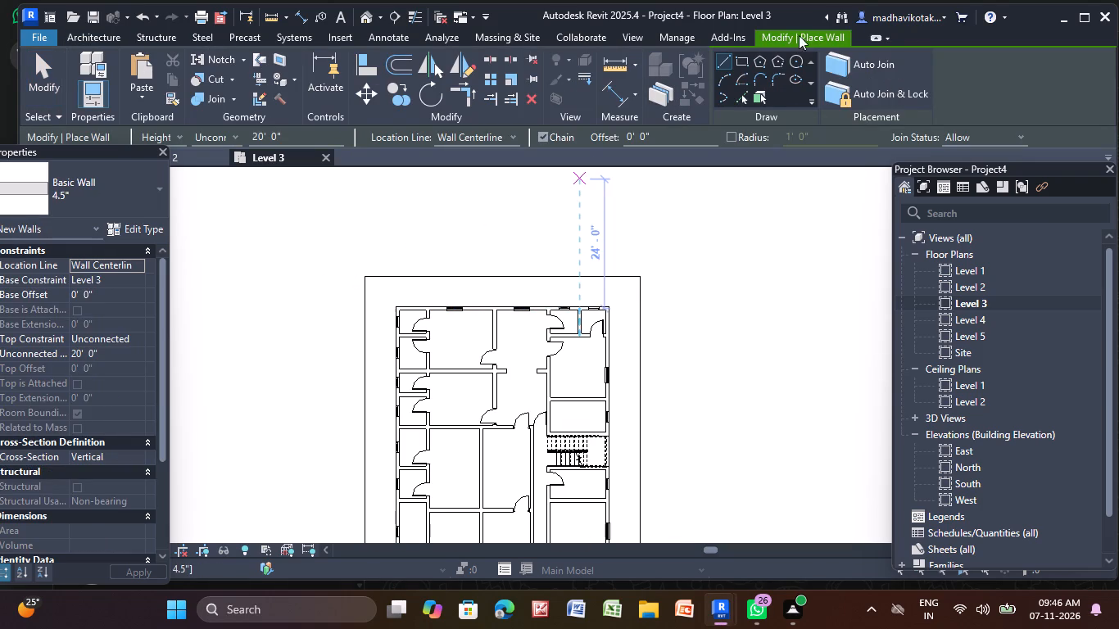
left_click(738, 61)
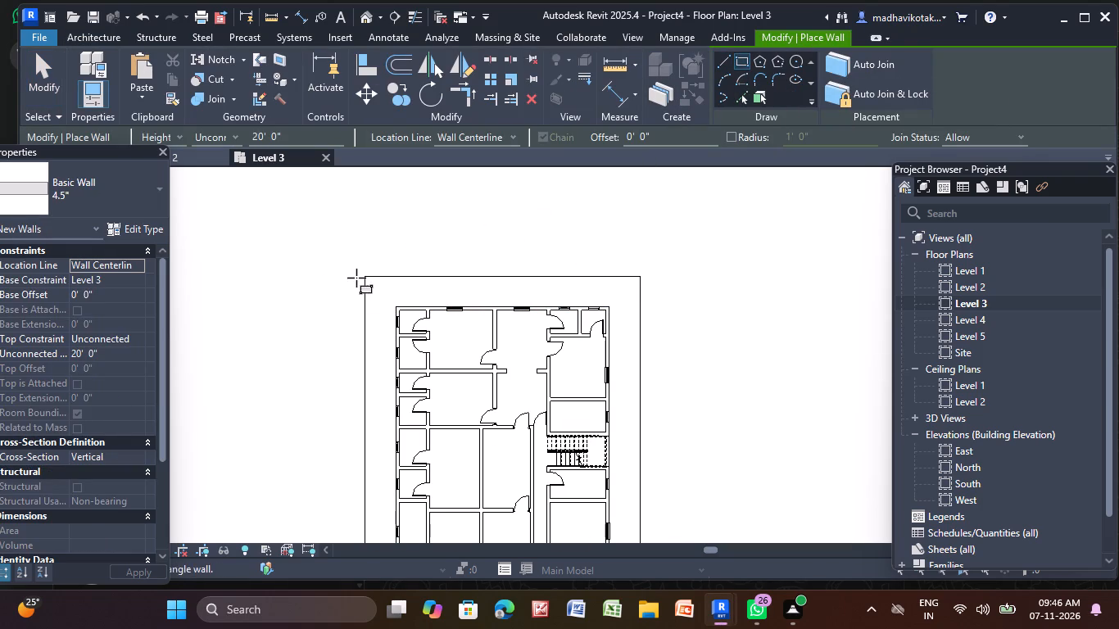
left_click(362, 275)
middle_click_drag(678, 449, 619, 57)
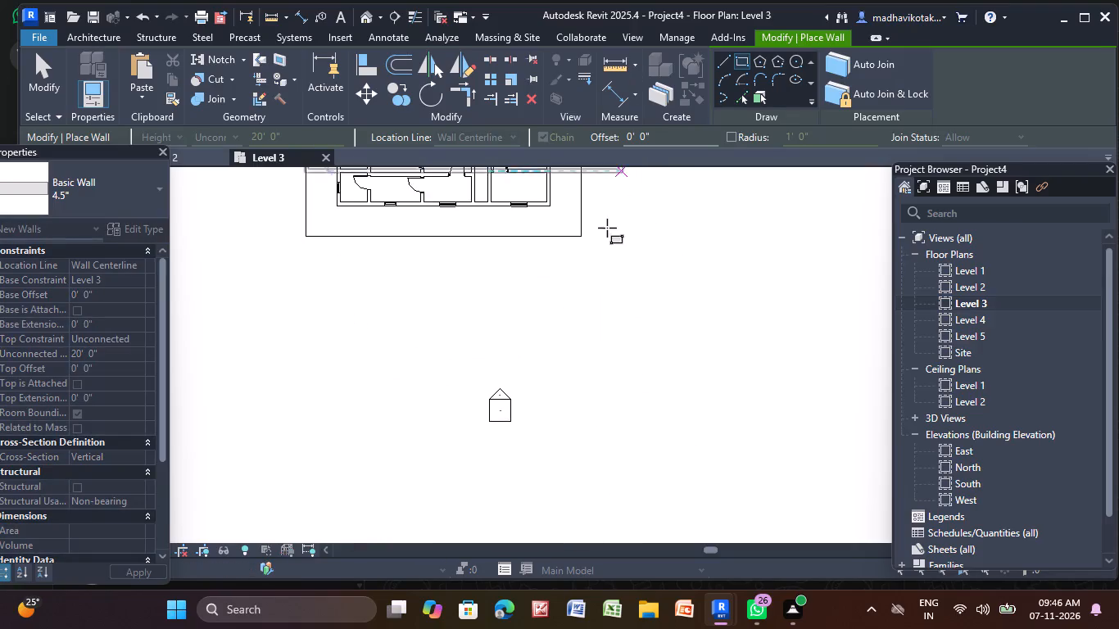
middle_click_drag(597, 258, 688, 406)
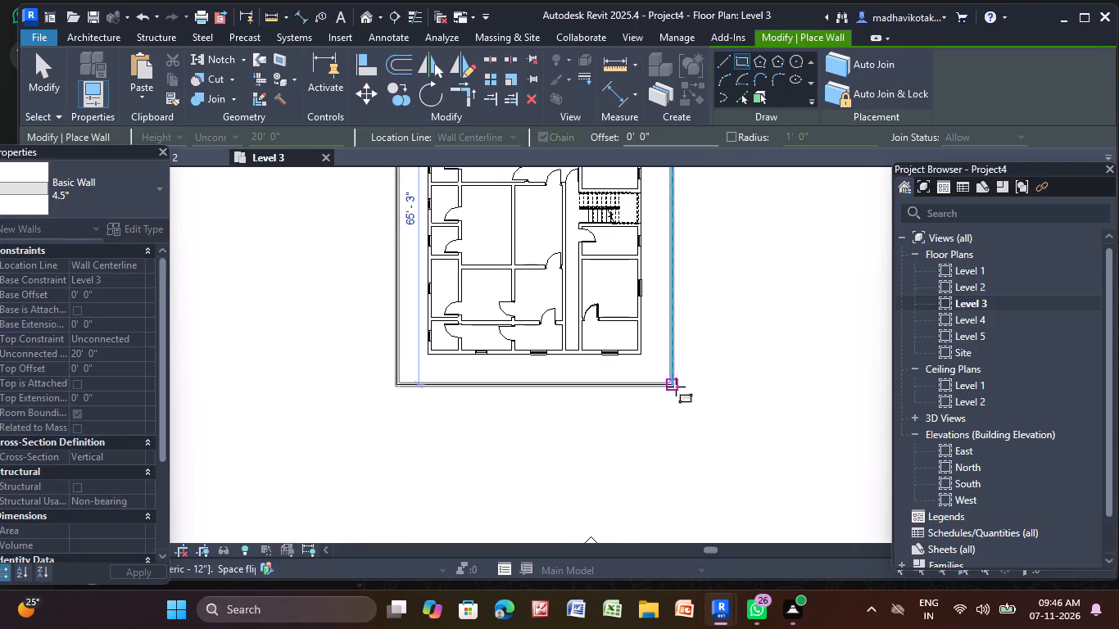
left_click(675, 387)
key("Escape")
key("Escape")
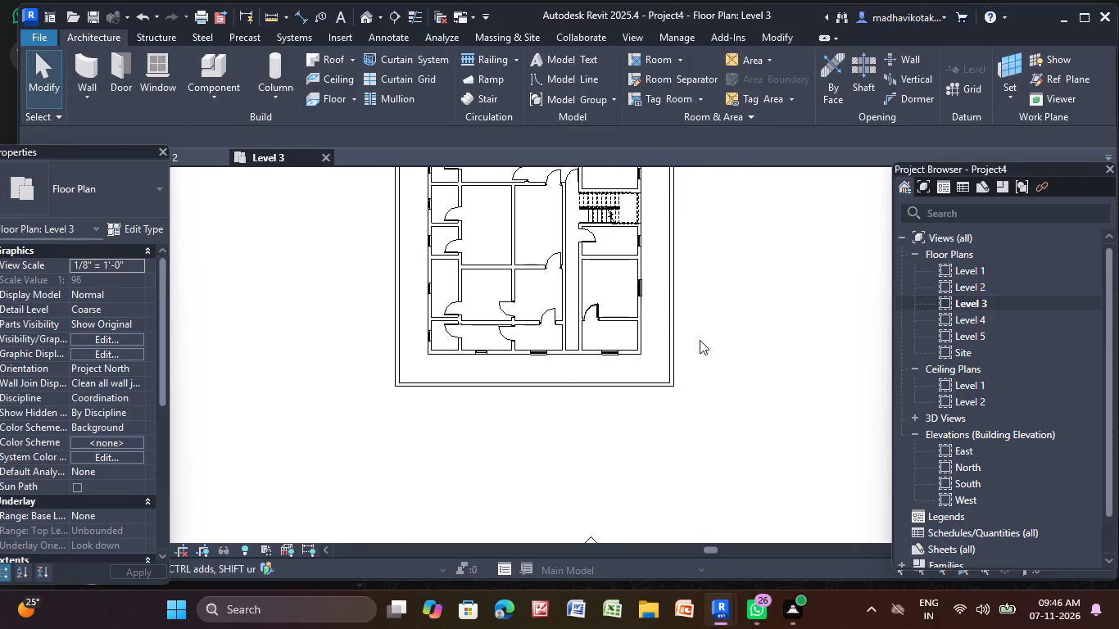
scroll(700, 340, "down", 3)
middle_click_drag(700, 340, 647, 465)
Open the 3D view to check the new Level 3 perimeter walls.
left_click(357, 11)
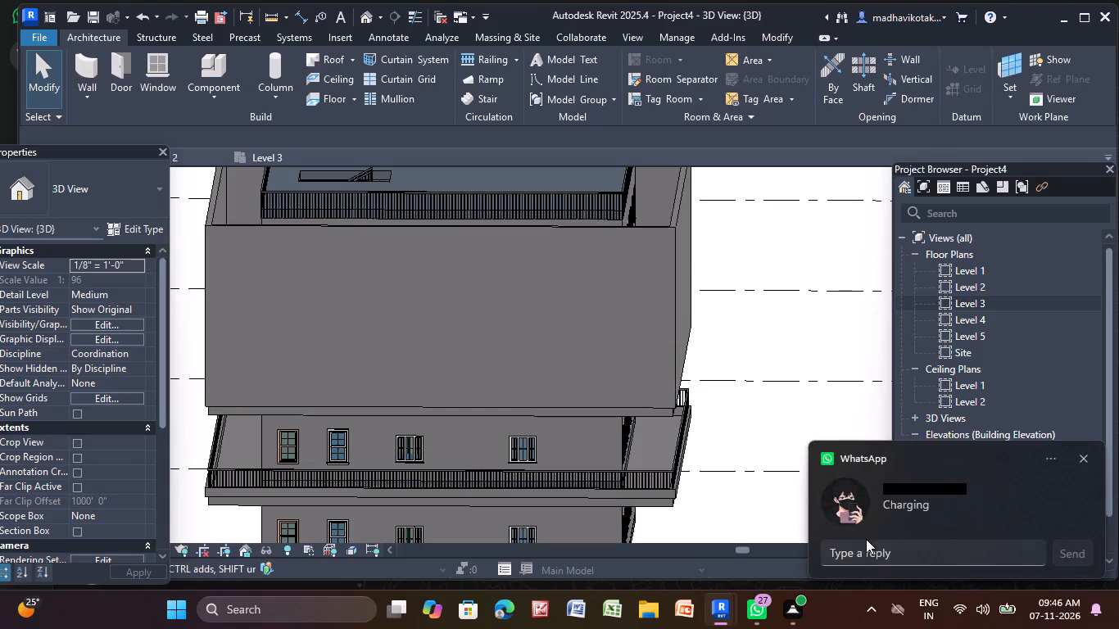
Start a reply to the new WhatsApp message.
left_click(872, 554)
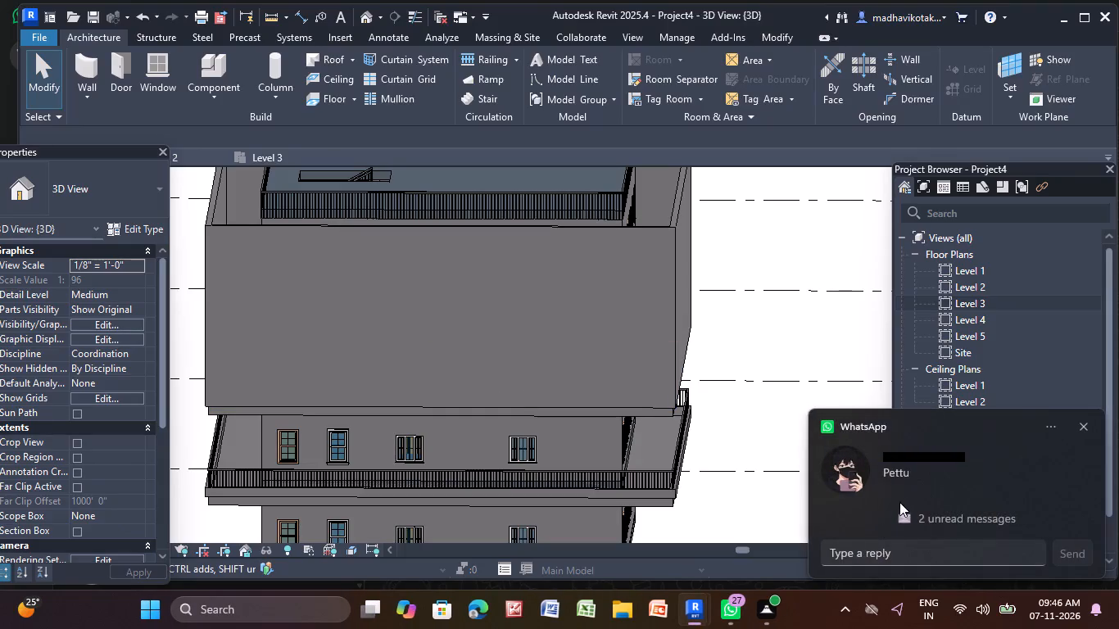
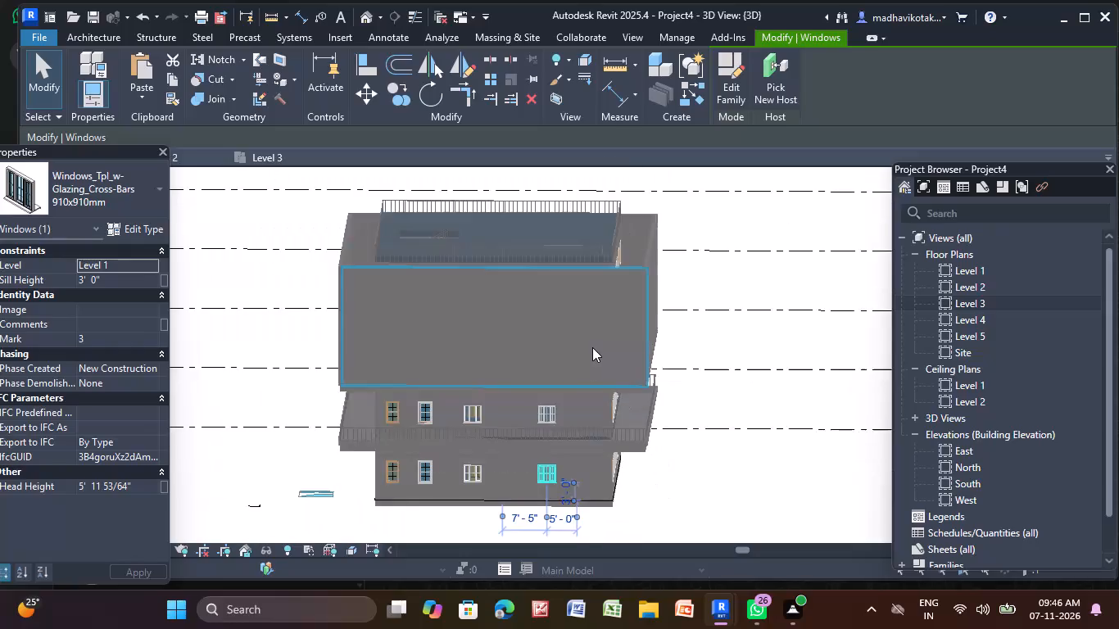
Set the unconnected height of the front Level 3 perimeter wall to 1' in the 3D view.
middle_click_drag(592, 347, 700, 394)
scroll(592, 347, "down", 1)
left_click(665, 380)
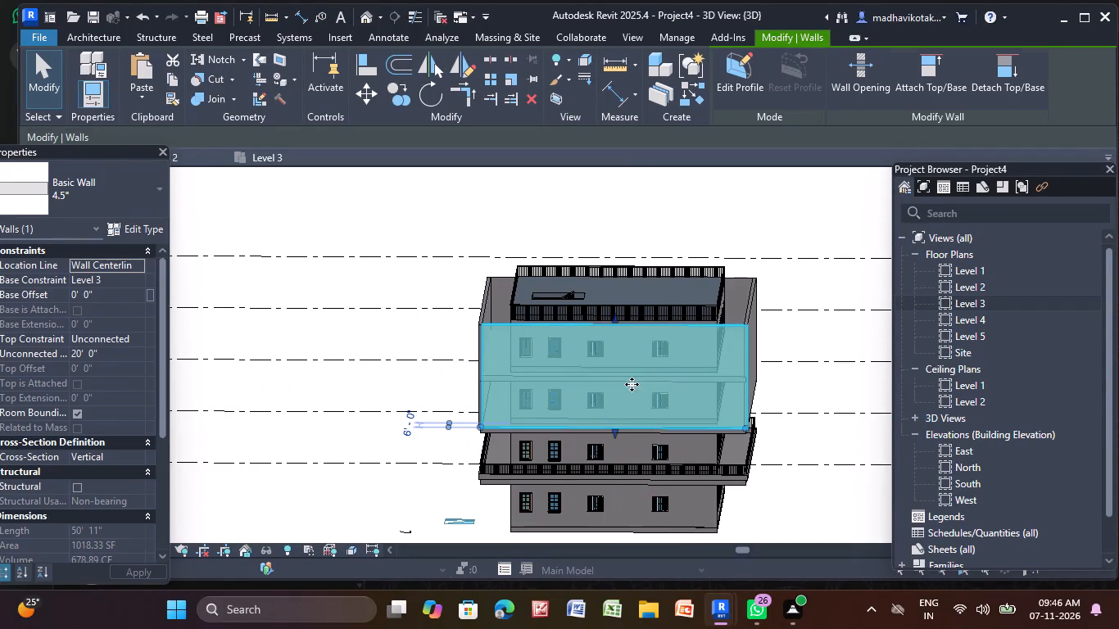
left_click(137, 340)
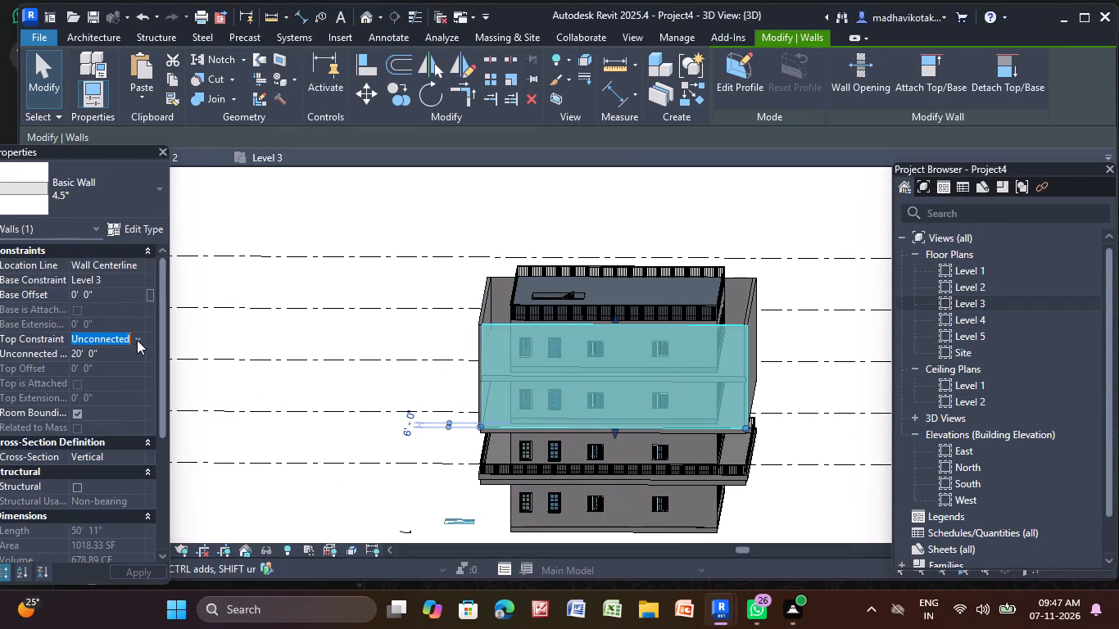
left_click(292, 231)
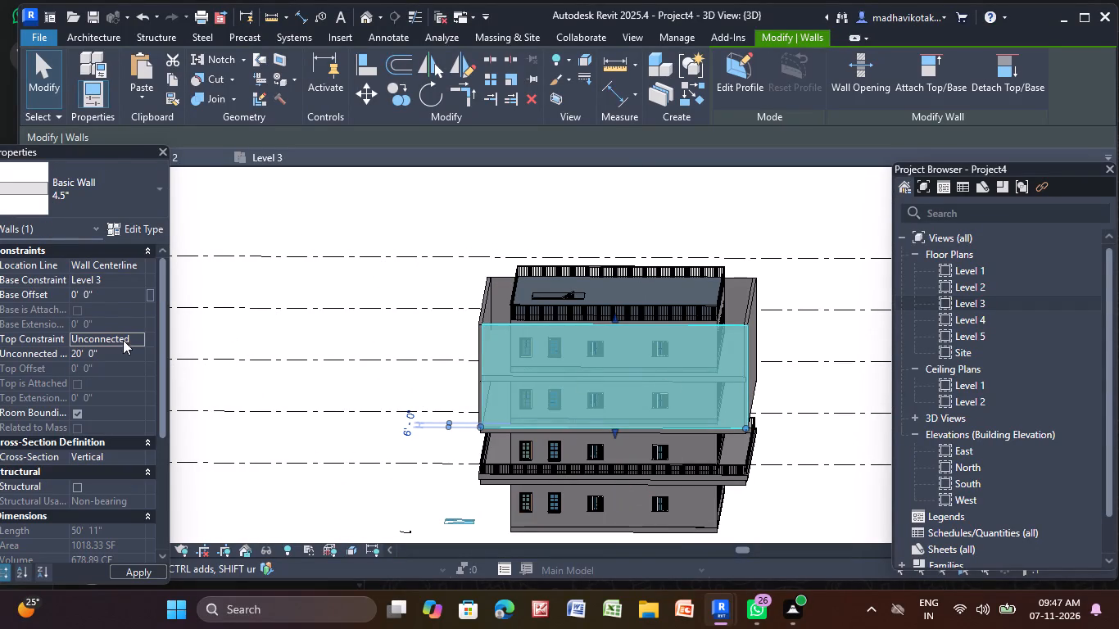
left_click(120, 358)
key("BackSpace")
type("1'")
key("Return")
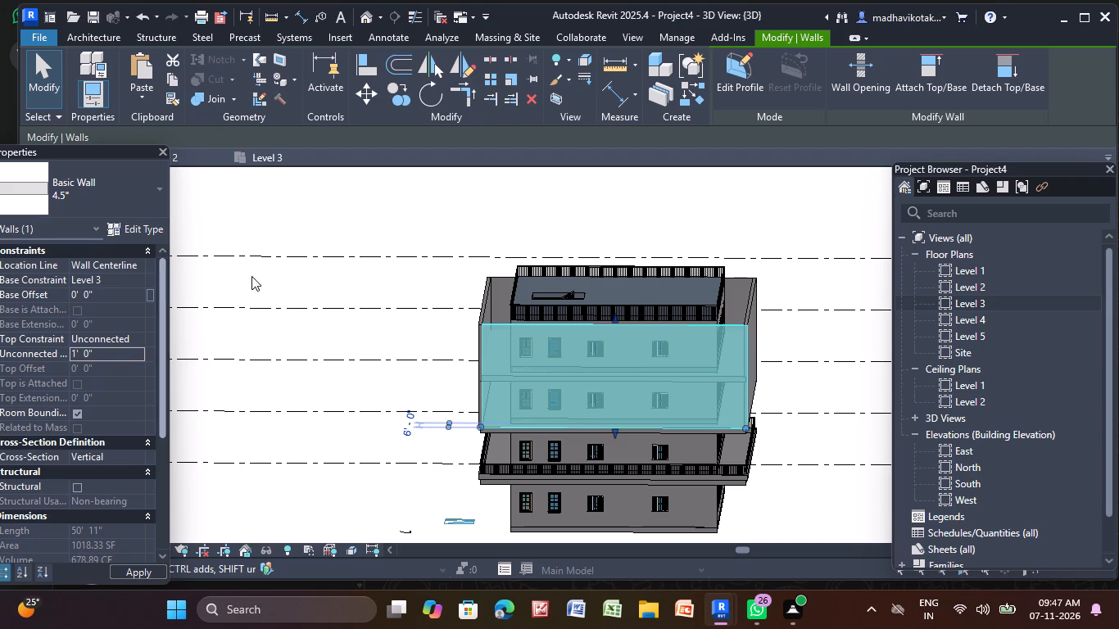
left_click(480, 235)
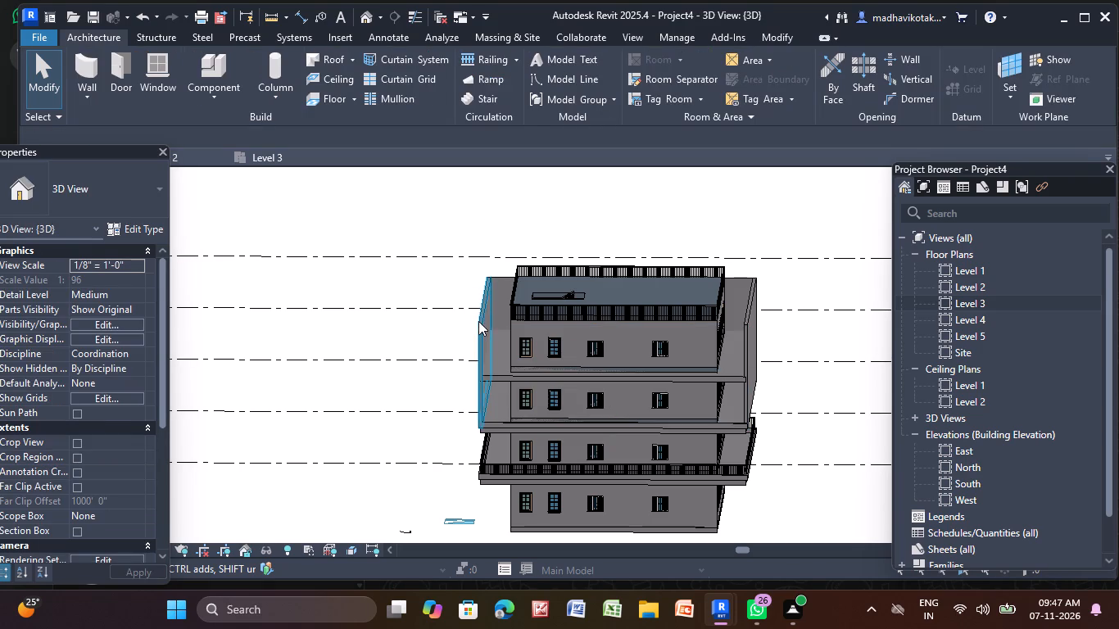
Set the unconnected height of the Level 3 perimeter wall on the building's left side to 1'.
left_click(478, 321)
left_click(120, 357)
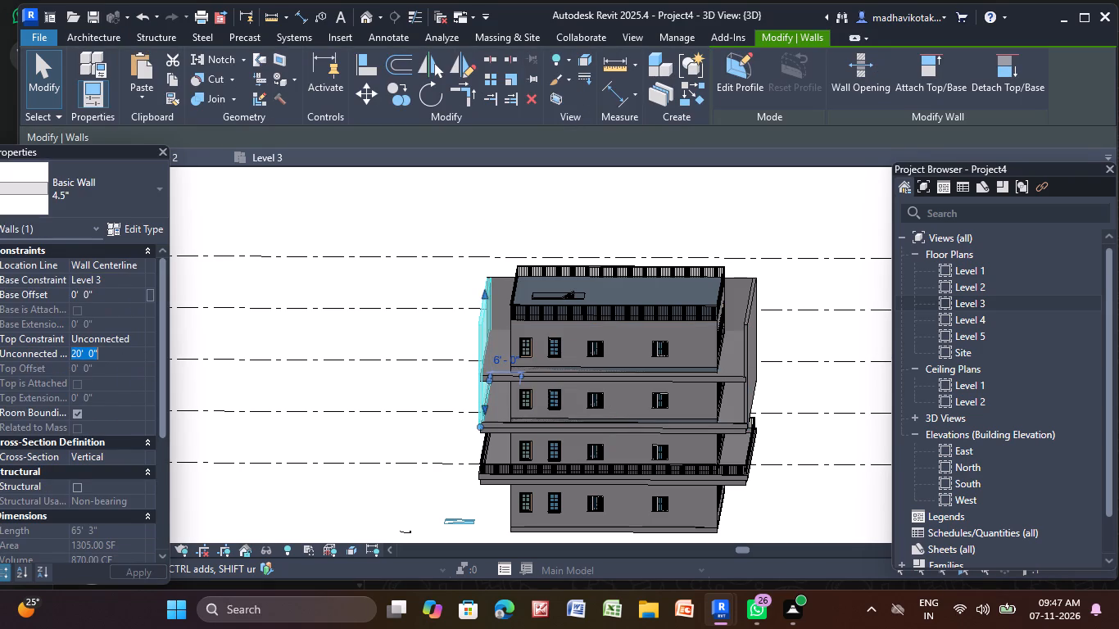
key("BackSpace")
type("1'")
key("Return")
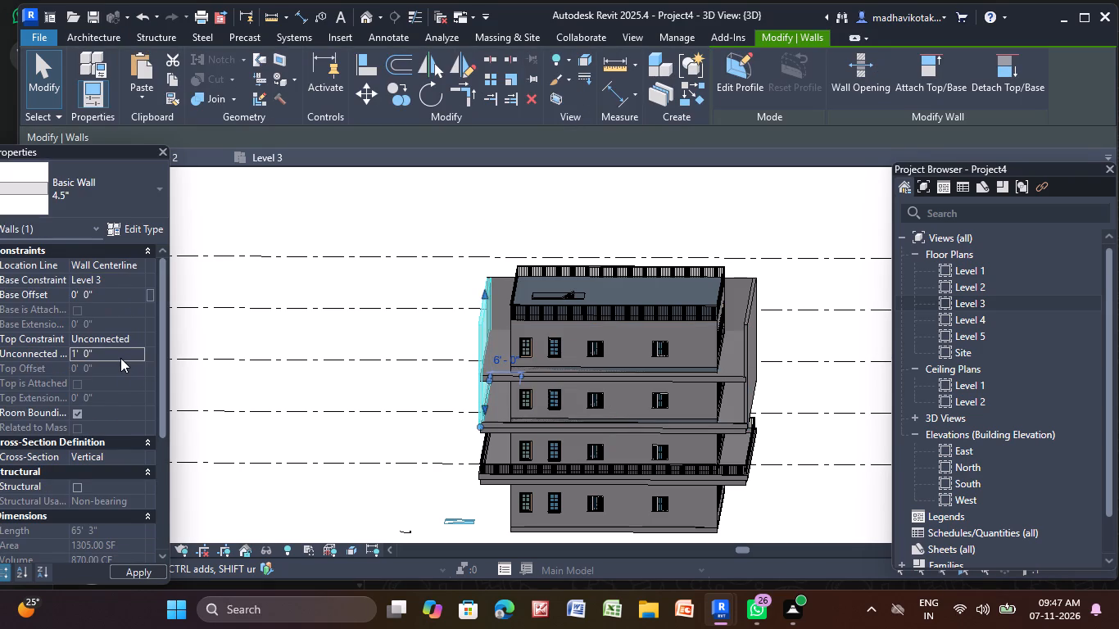
left_click(351, 216)
Set the unconnected height of the rear Level 3 perimeter wall to 1'.
left_click(486, 294)
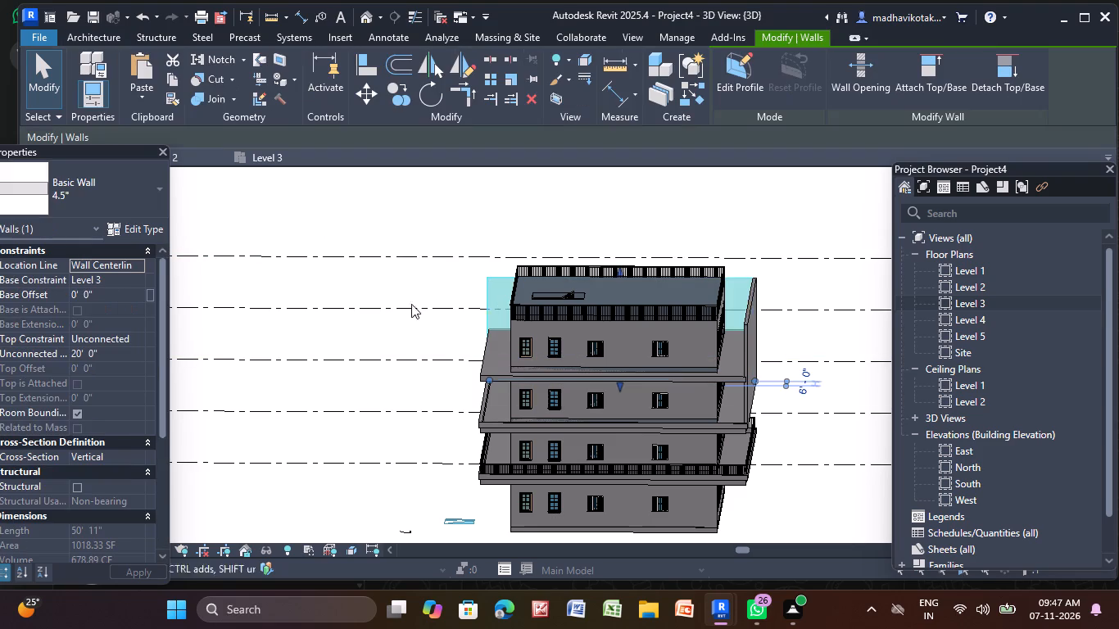
left_click(125, 355)
key("BackSpace")
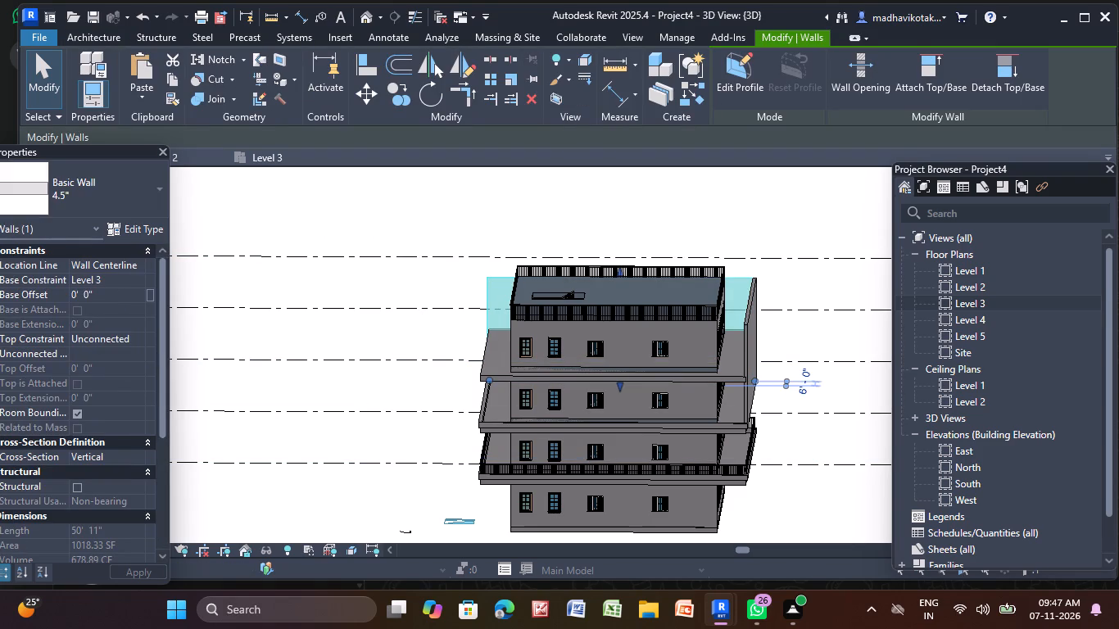
type("1'")
key("Return")
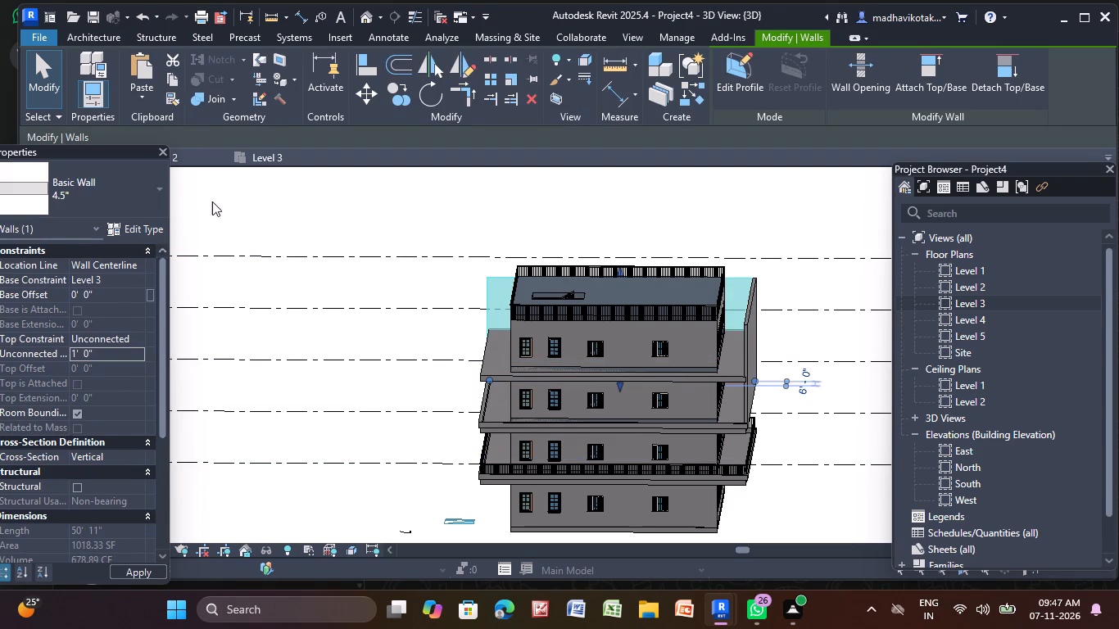
left_click(426, 210)
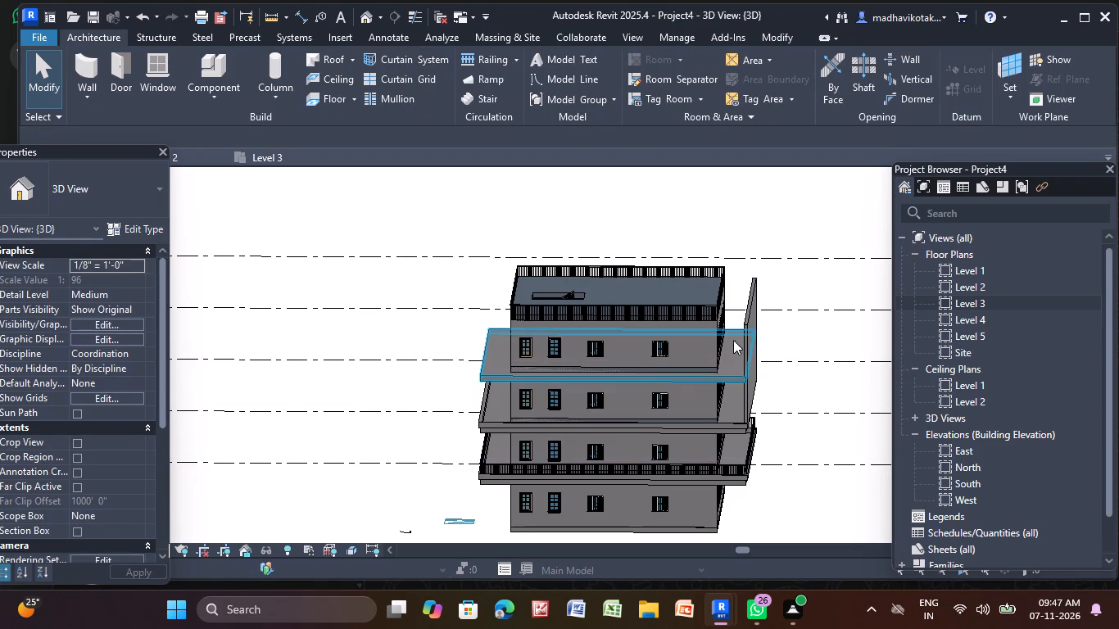
Set the unconnected height of the remaining Level 3 perimeter wall, on the building's right side, to 1'.
left_click(739, 337)
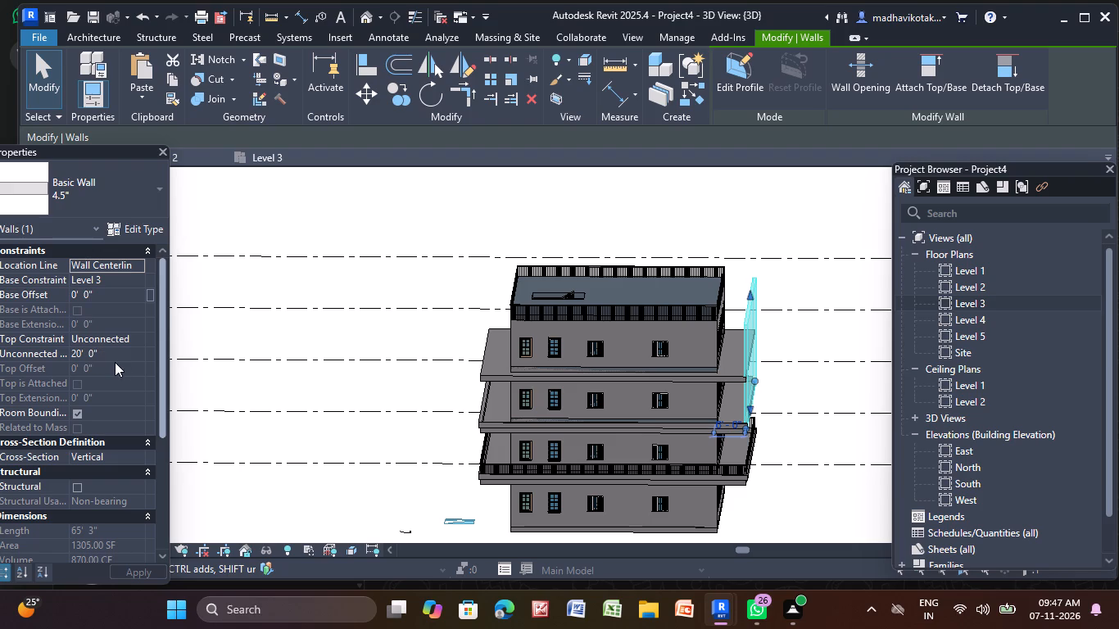
left_click(119, 357)
key("BackSpace")
type("1'")
key("Return")
left_click(474, 205)
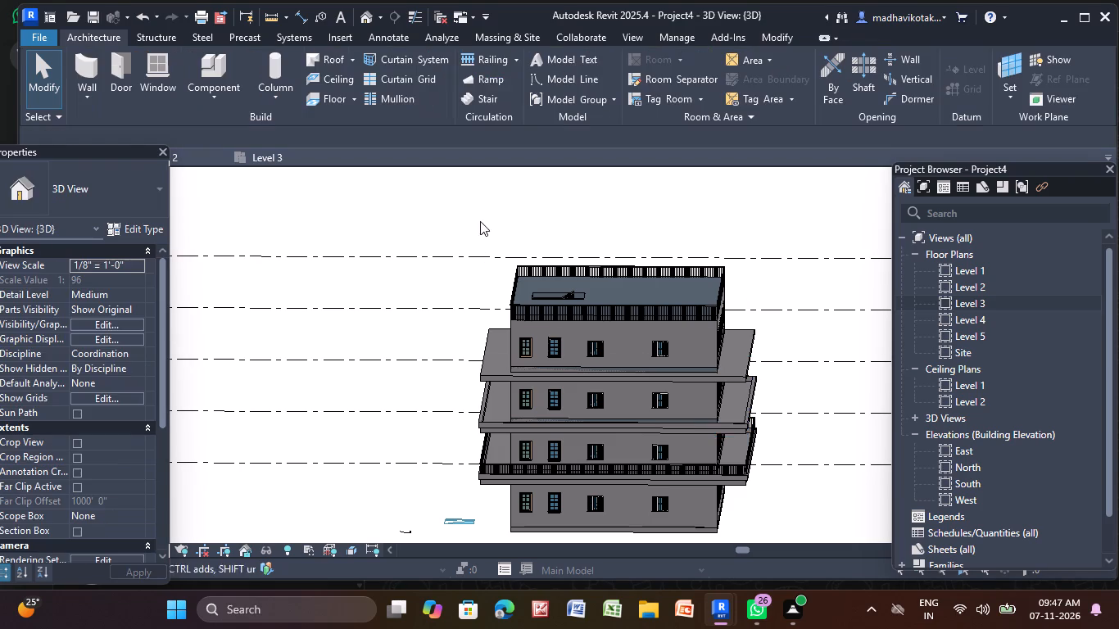
Create a Handrail - Rectangular railing on the Level 3 plan, sketched as a rectangle along the perimeter walls' centrelines from northwest to southeast corner.
middle_click(803, 456, "shift")
middle_click(802, 456, "shift")
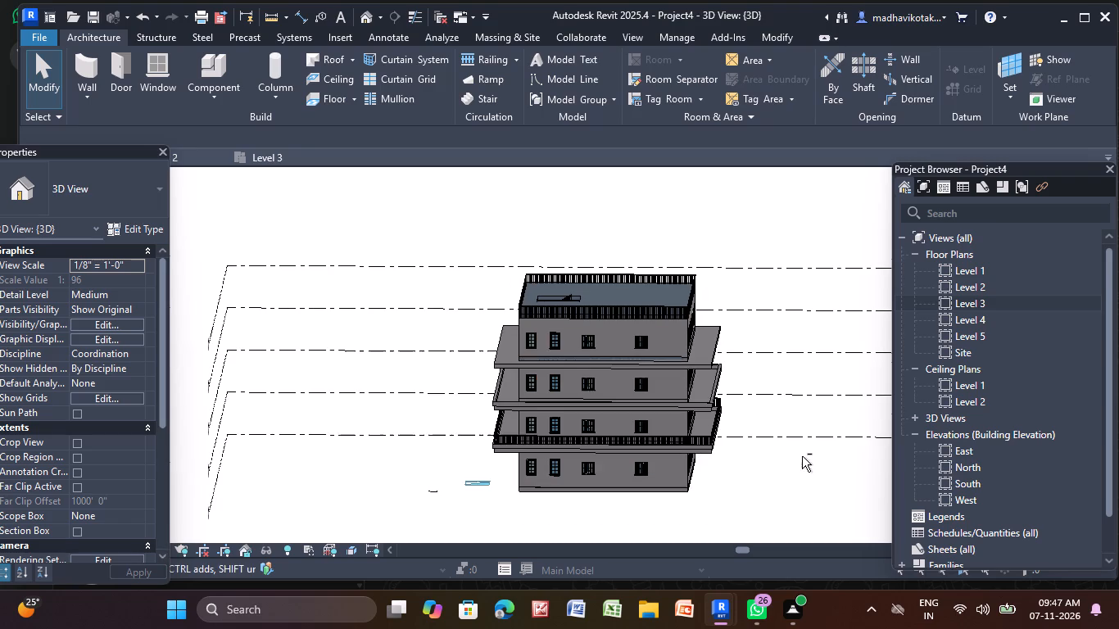
double_click(977, 305)
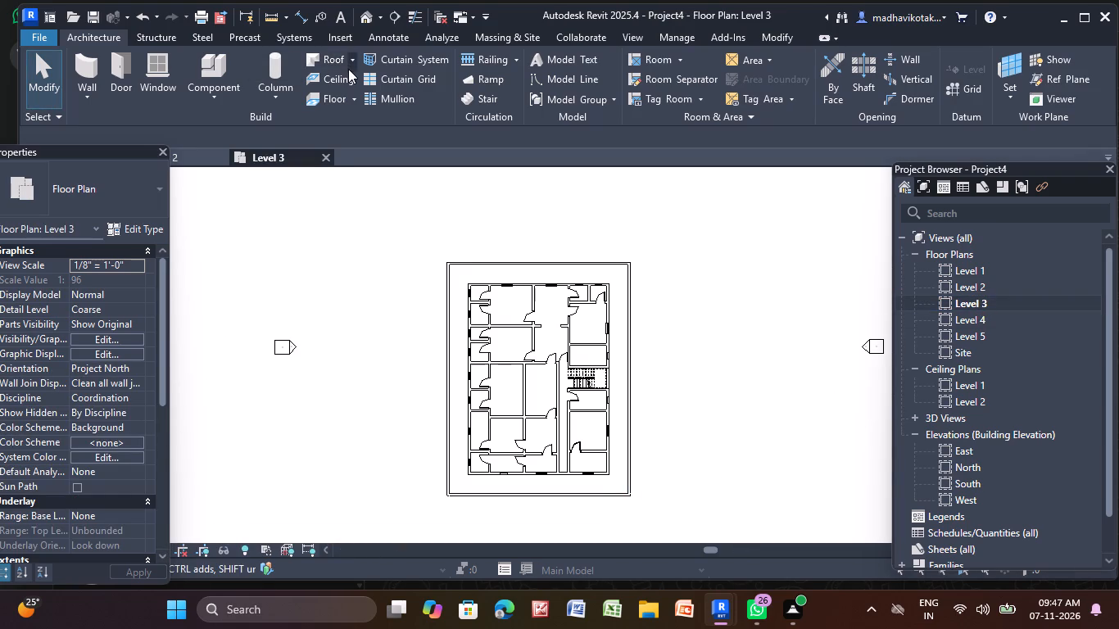
left_click(483, 64)
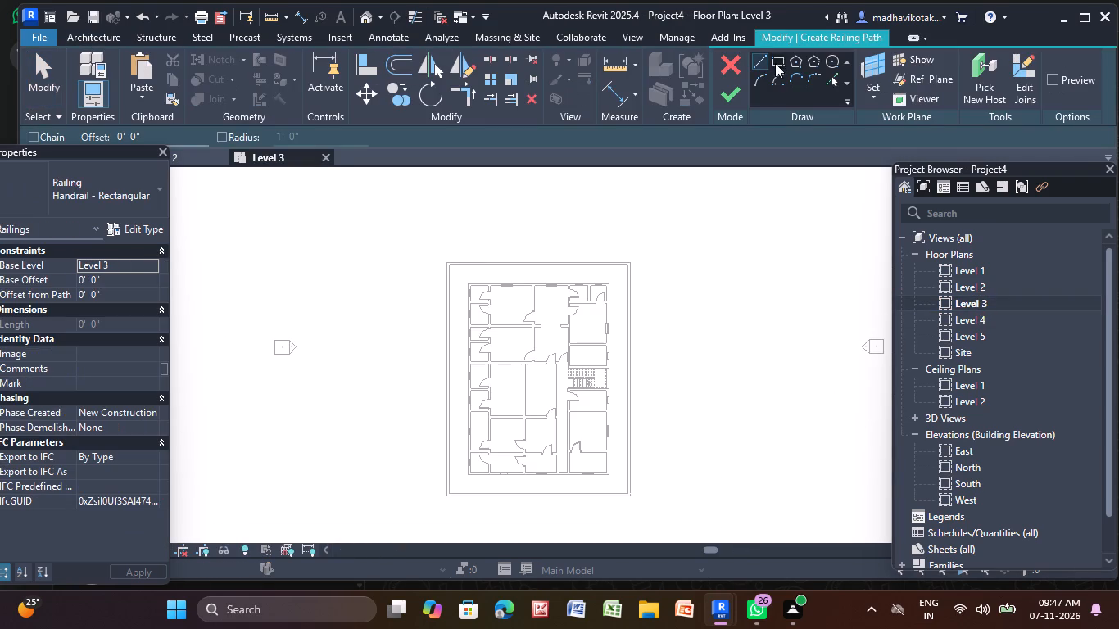
left_click(770, 64)
scroll(544, 271, "up", 8)
scroll(403, 259, "up", 4)
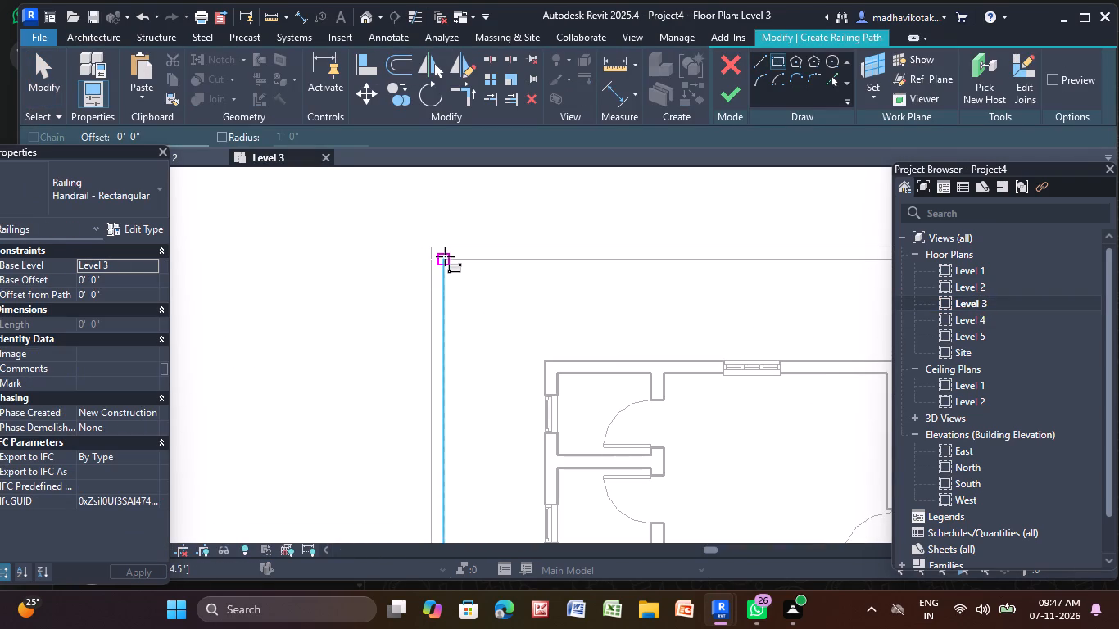
left_click(442, 252)
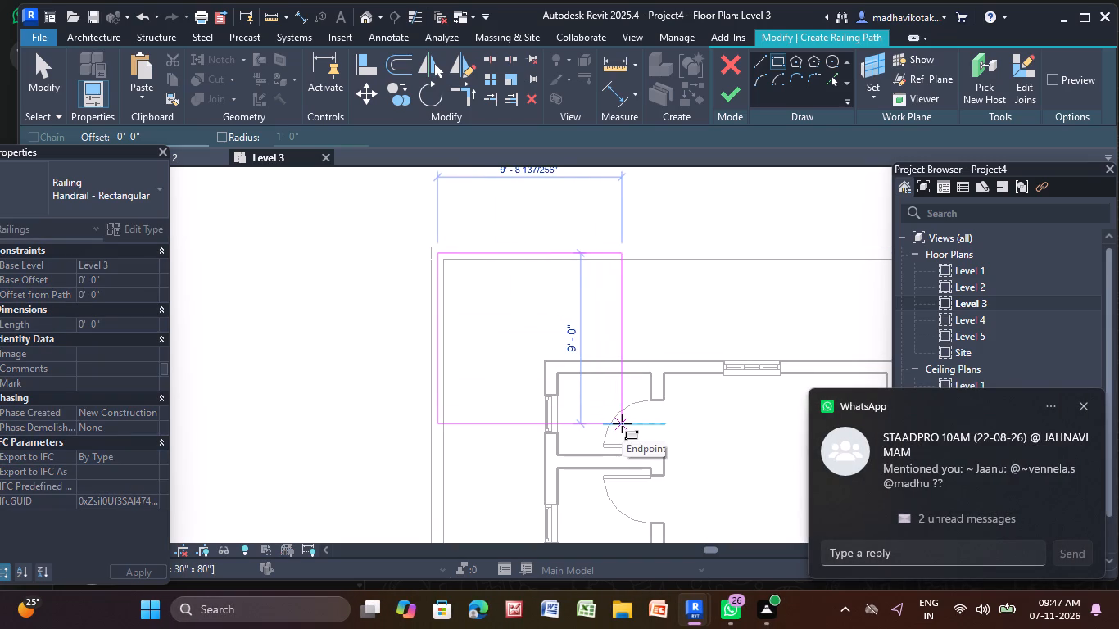
middle_click_drag(622, 423, 414, 124)
middle_click_drag(564, 432, 509, 285)
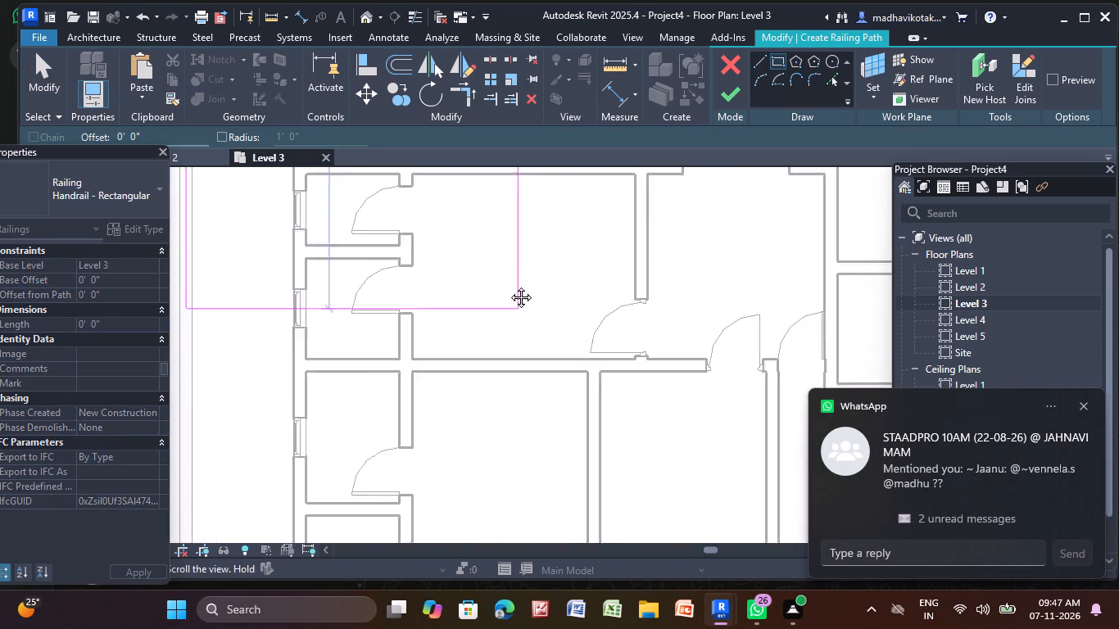
middle_click_drag(509, 285, 358, 61)
scroll(745, 523, "down", 3)
middle_click_drag(748, 509, 721, 424)
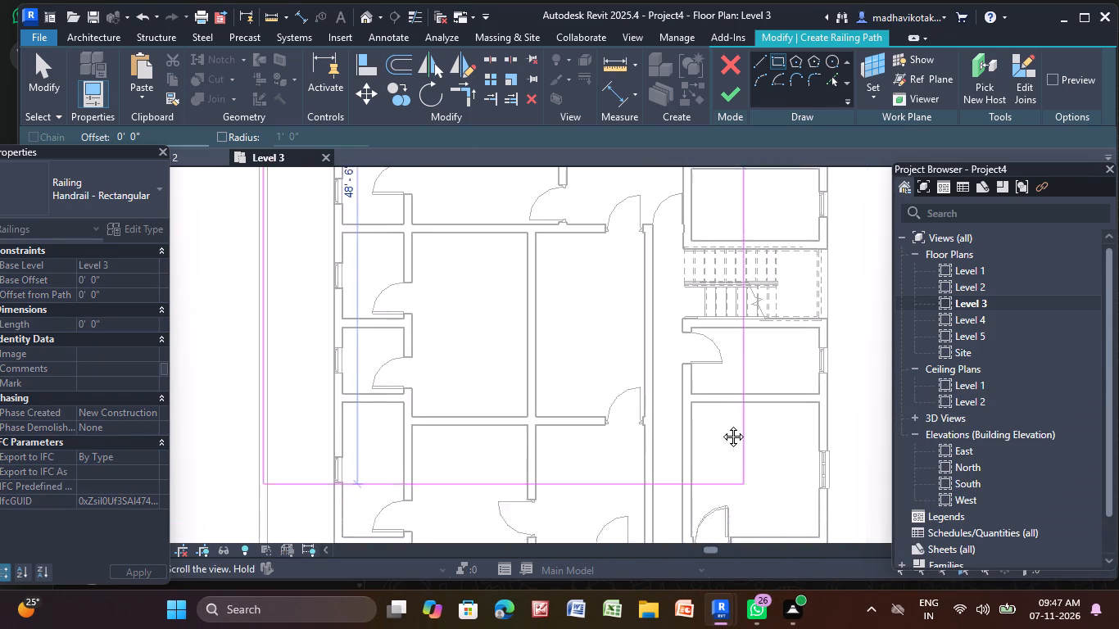
middle_click_drag(721, 424, 629, 224)
scroll(788, 454, "up", 3)
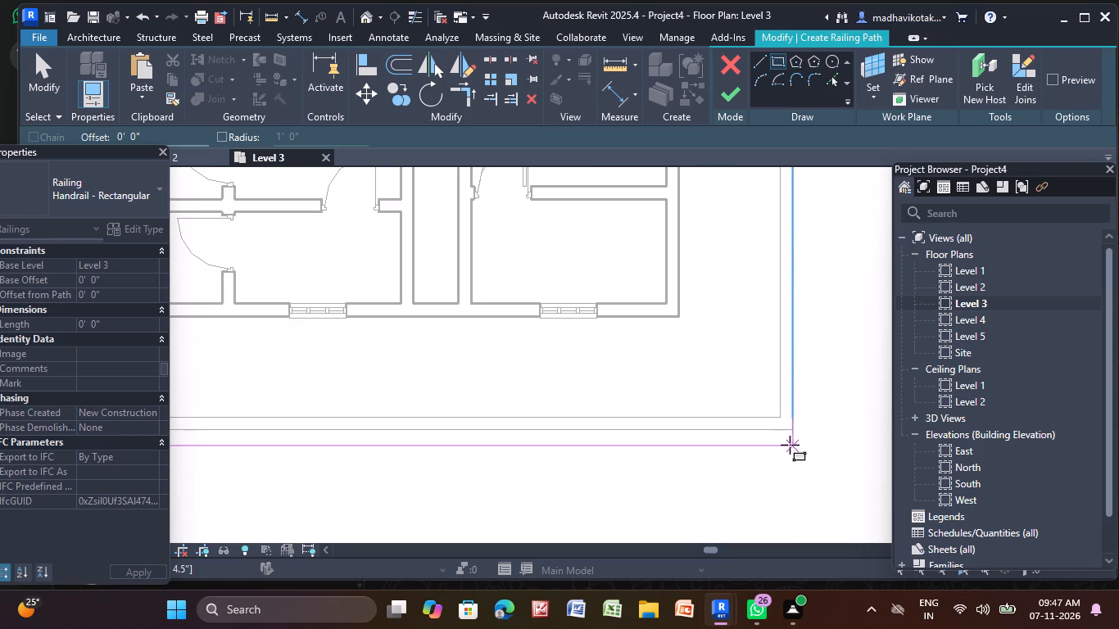
scroll(790, 445, "up", 3)
left_click(786, 412)
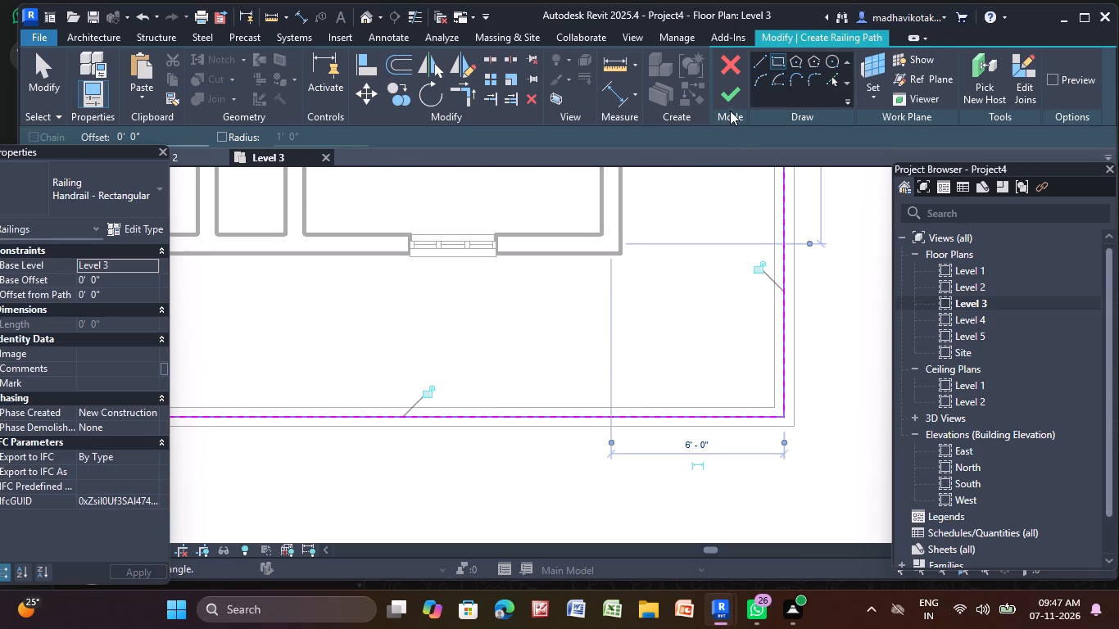
left_click(727, 99)
left_click(838, 396)
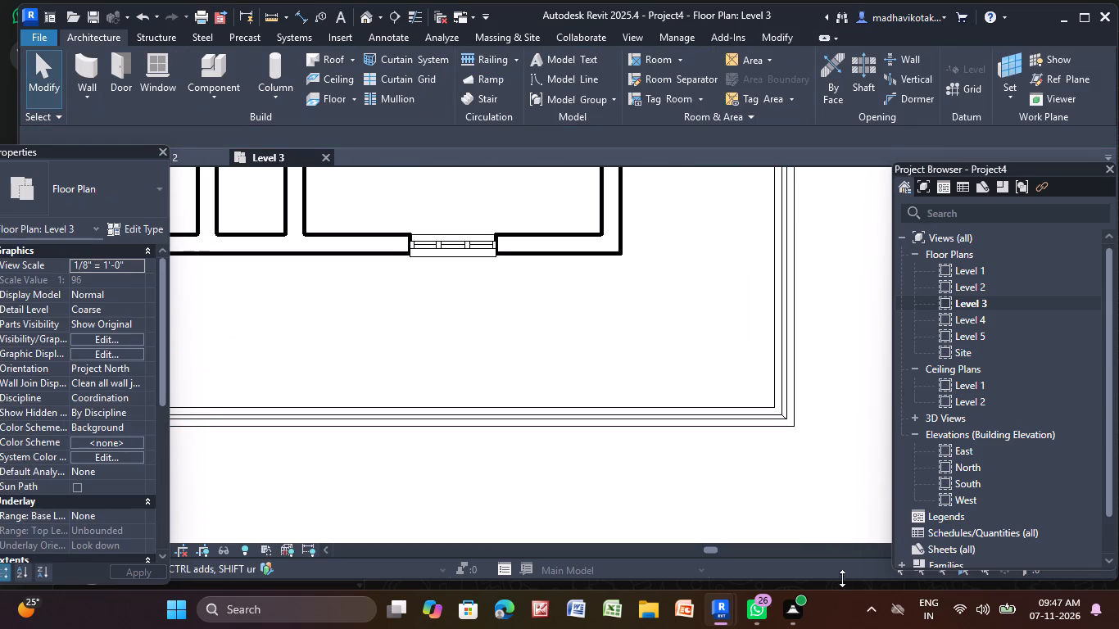
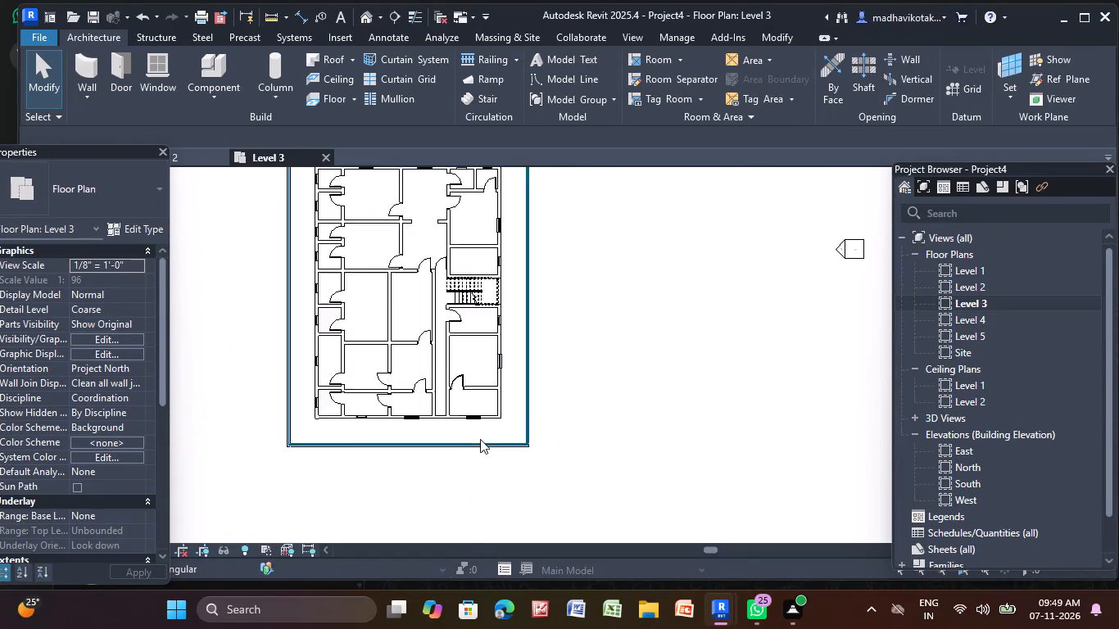
Draw a rectangle of 4.5" basic walls on the Level 4 plan, about 51' by 65', along the projecting floor's outer edge.
middle_click_drag(534, 464, 573, 453)
scroll(461, 363, "up", 9)
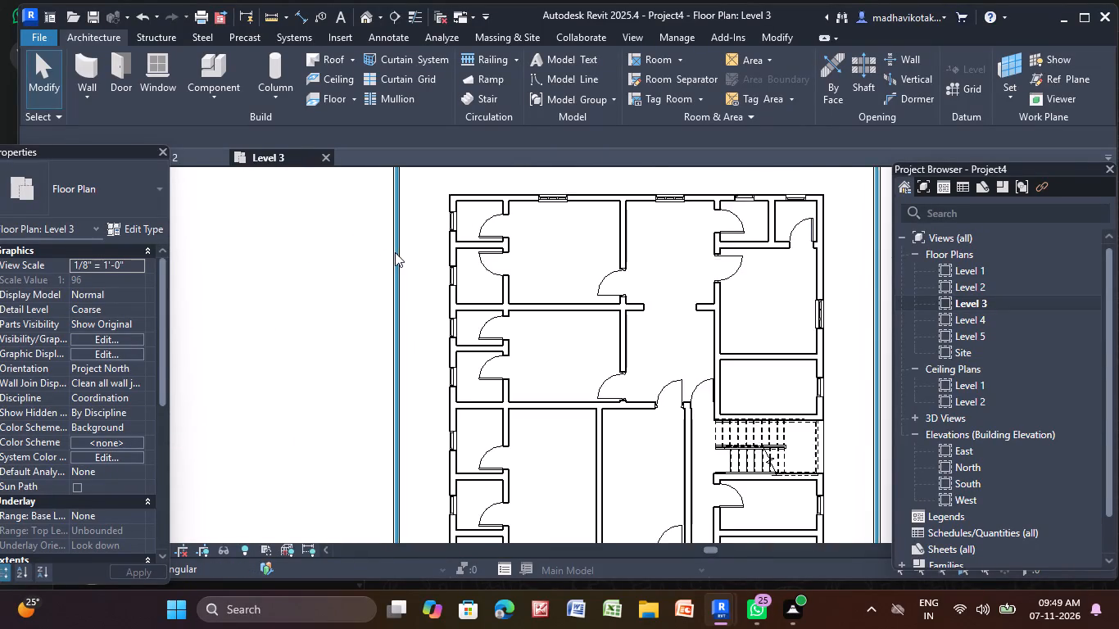
scroll(395, 252, "up", 4)
scroll(395, 252, "down", 9)
double_click(980, 324)
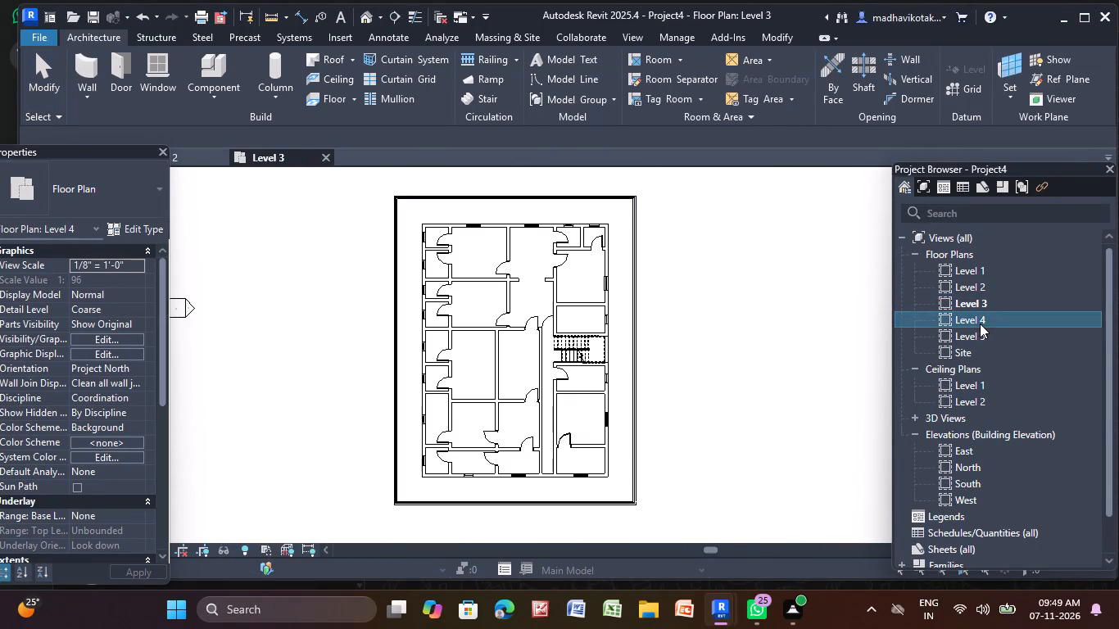
scroll(688, 322, "down", 1)
left_click(80, 82)
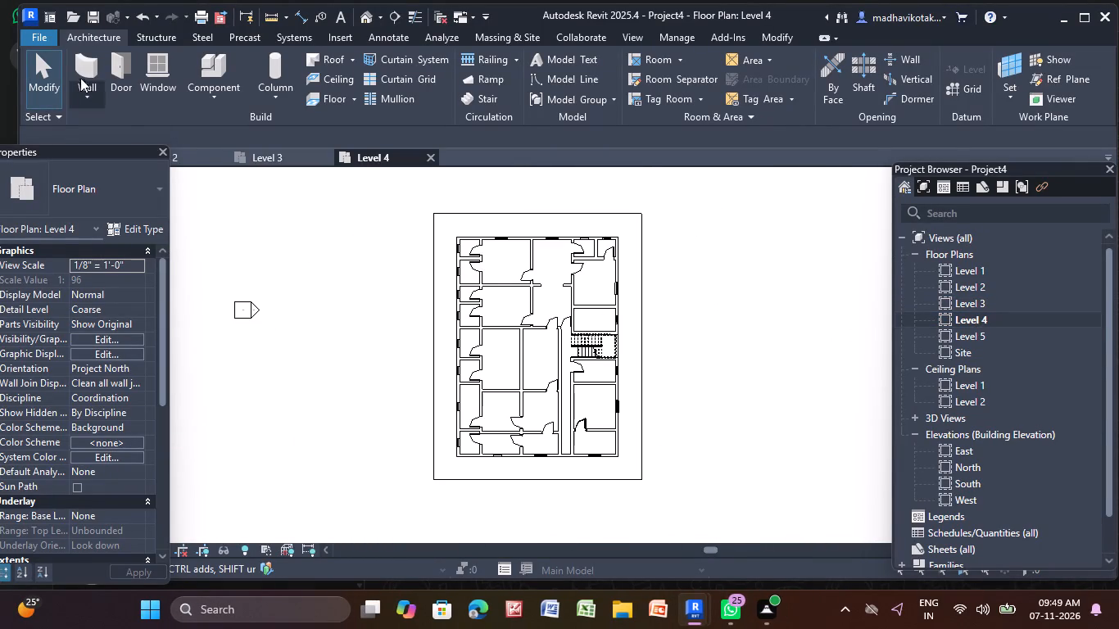
left_click(96, 71)
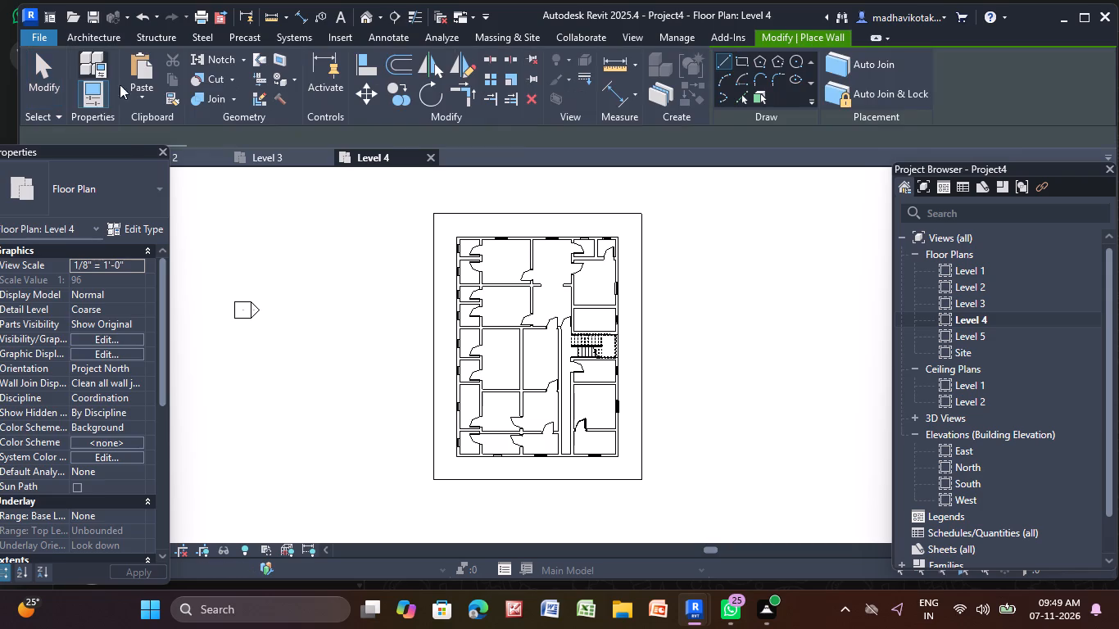
left_click(739, 64)
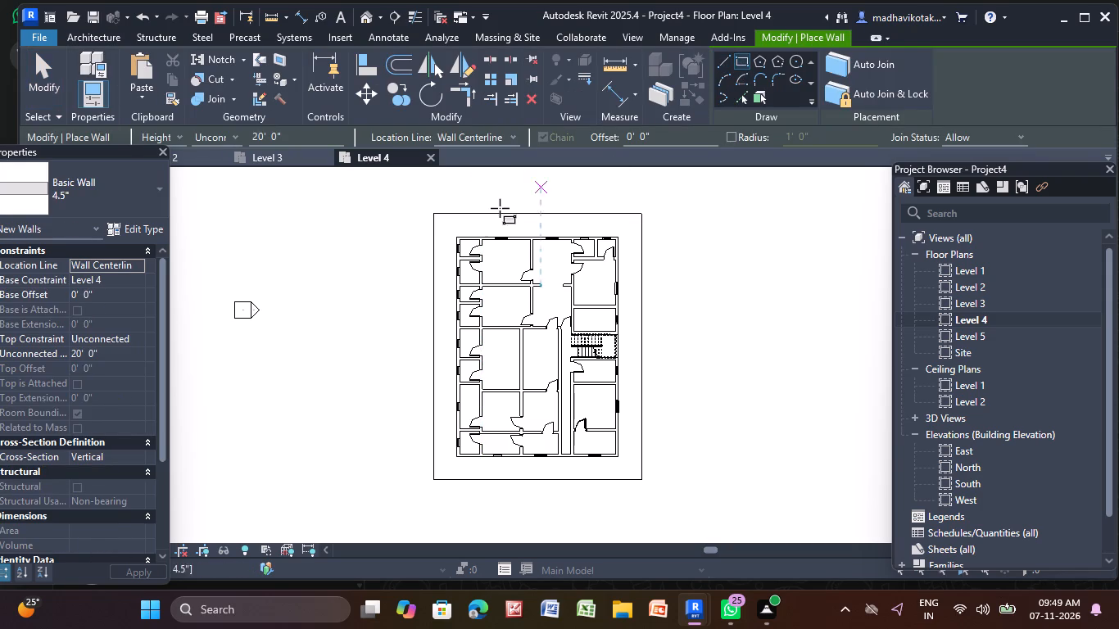
scroll(431, 218, "up", 8)
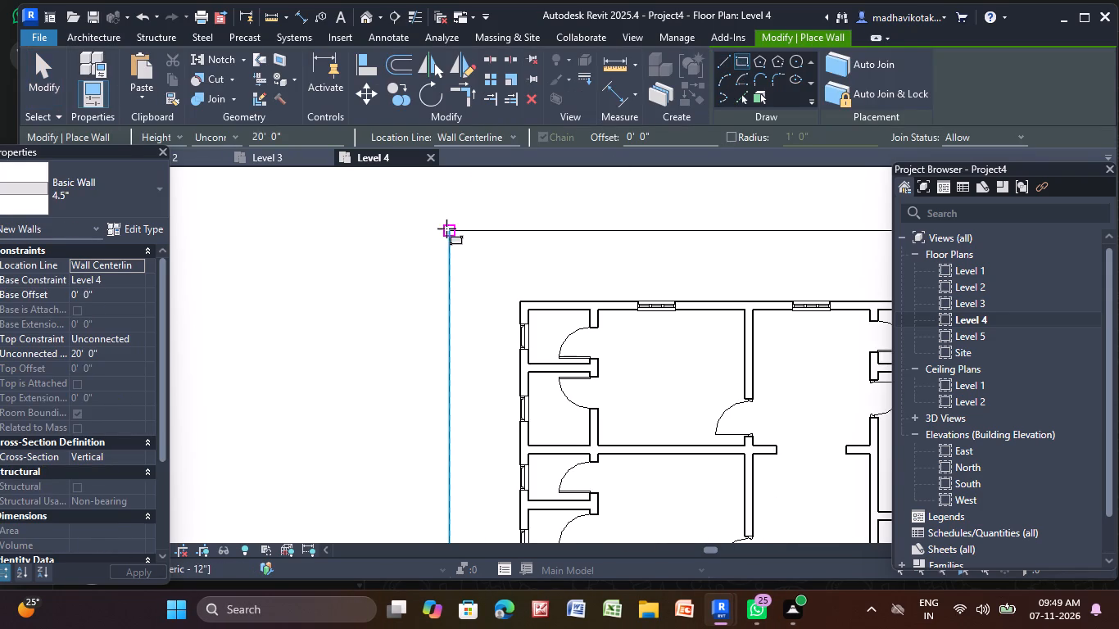
left_click(451, 230)
scroll(808, 495, "down", 5)
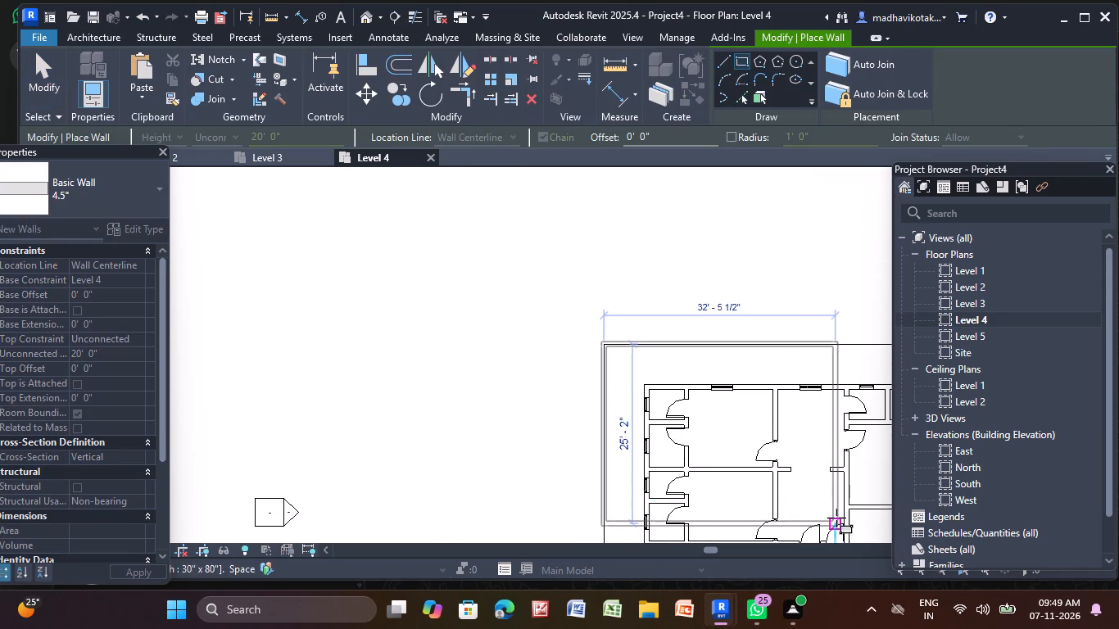
middle_click_drag(836, 517, 627, 113)
scroll(737, 361, "up", 5)
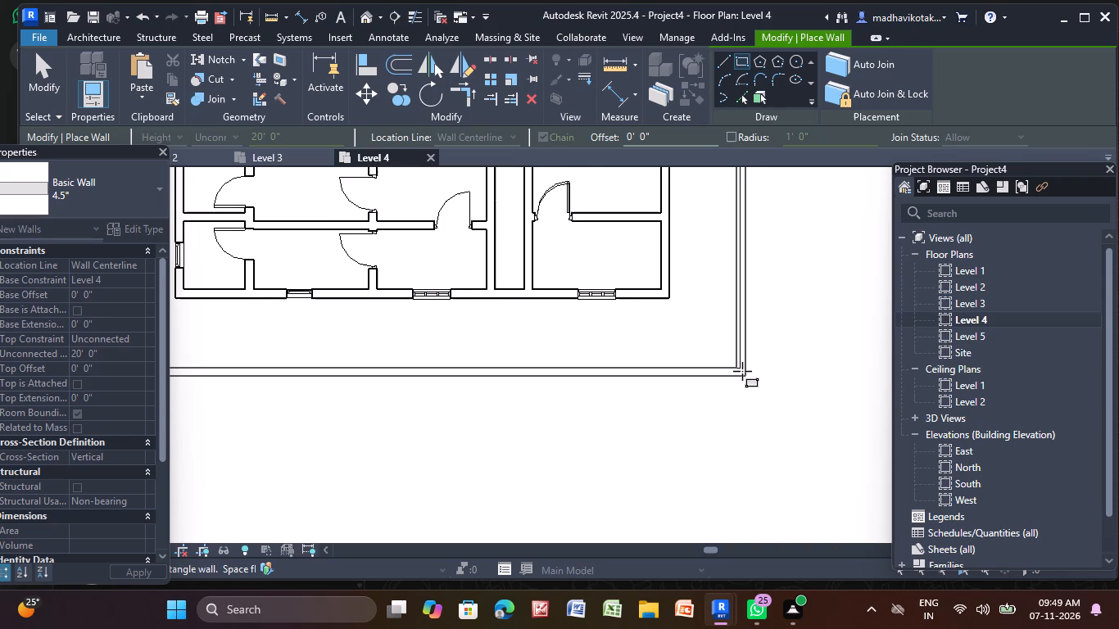
scroll(740, 365, "up", 3)
left_click(741, 368)
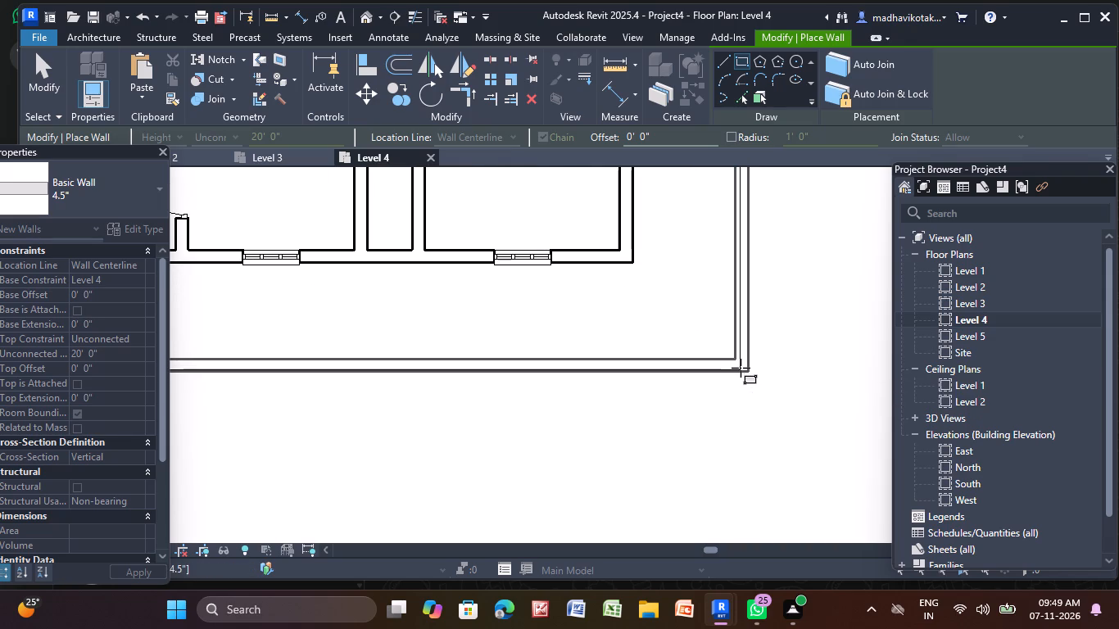
key("Escape")
key("Escape")
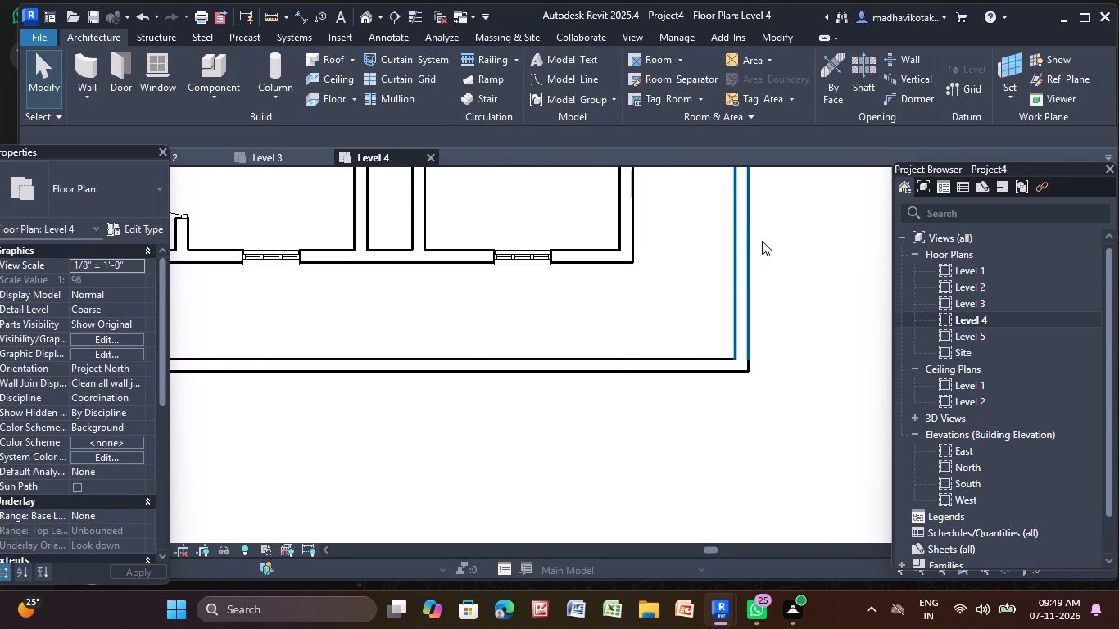
key("Escape")
In the 3D view, set the unconnected height of the front Level 4 perimeter wall to 1'.
left_click(363, 11)
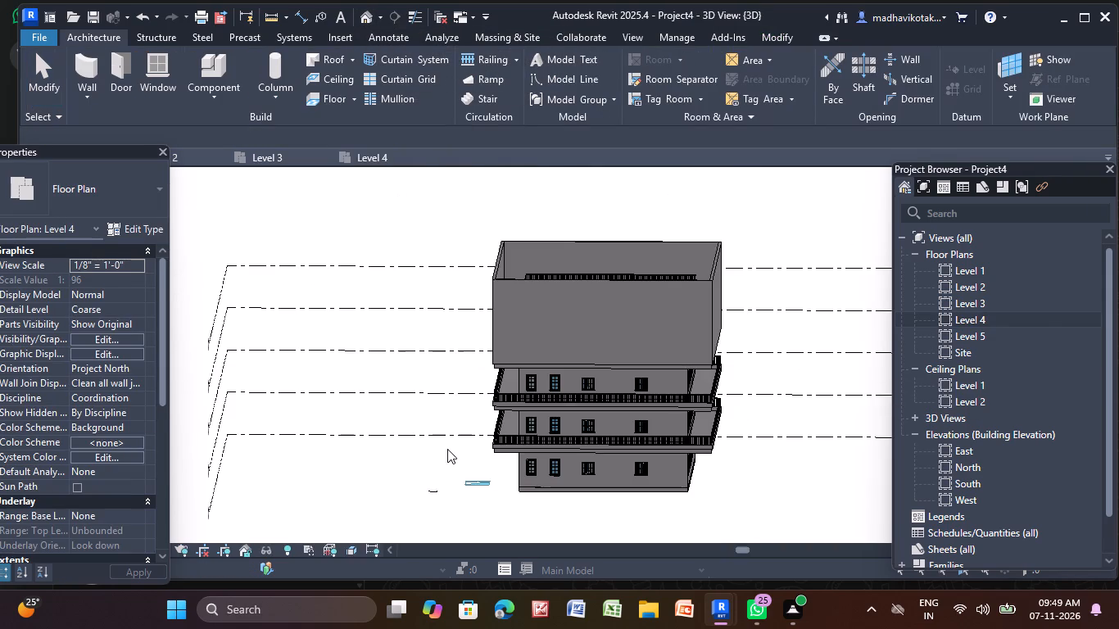
left_click(565, 333)
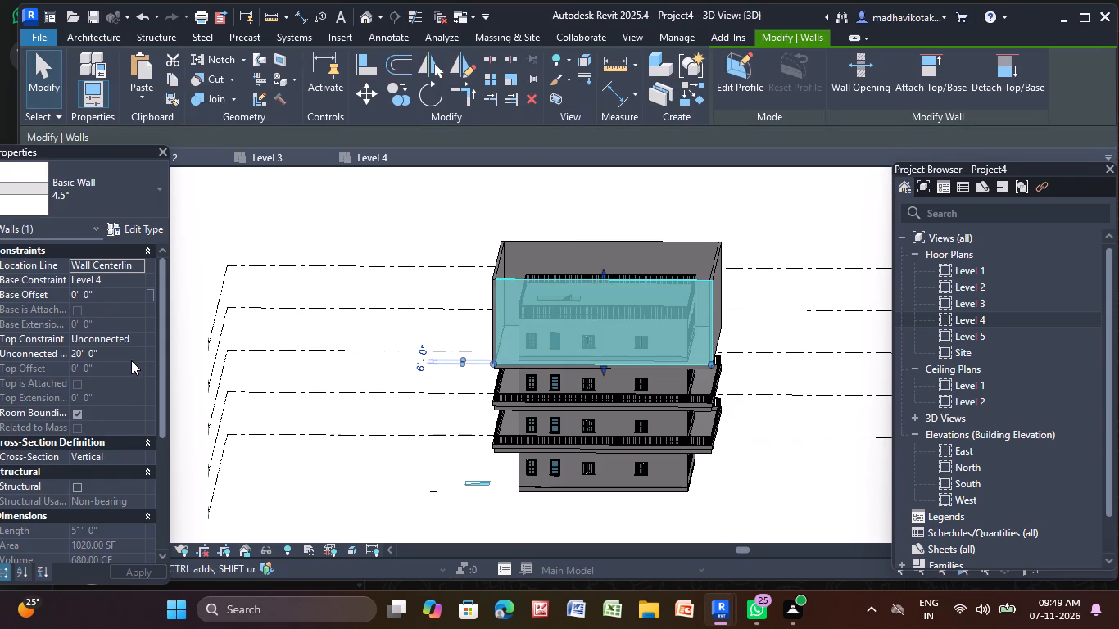
left_click(131, 356)
key("BackSpace")
type("1'")
key("Return")
left_click(433, 238)
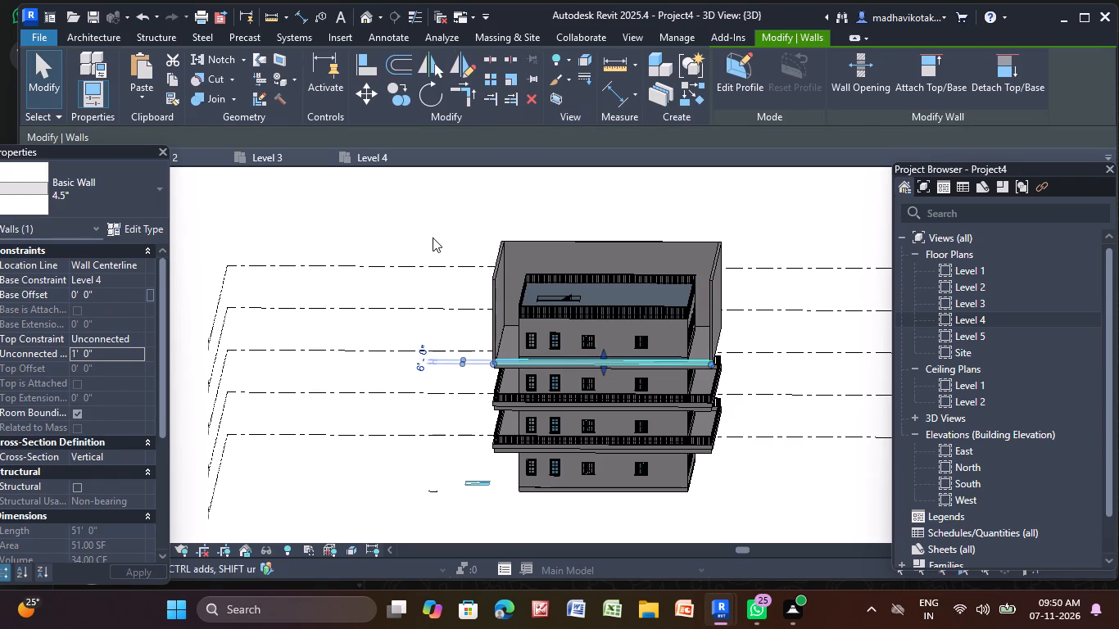
Set the unconnected height of the rear Level 4 perimeter wall to 1'.
left_click(621, 255)
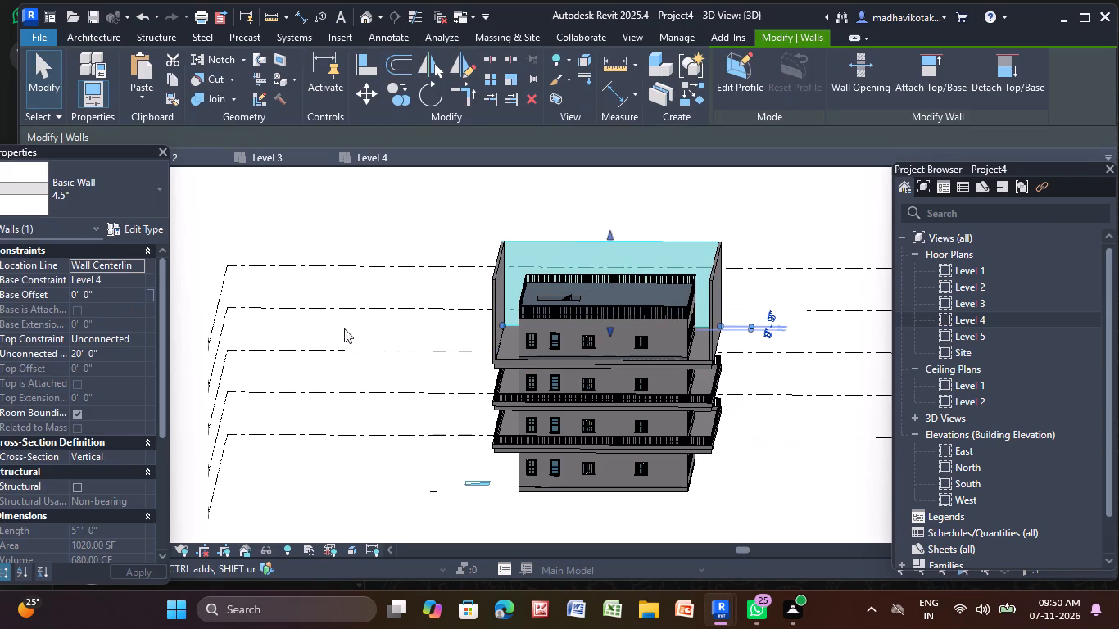
left_click(111, 353)
key("BackSpace")
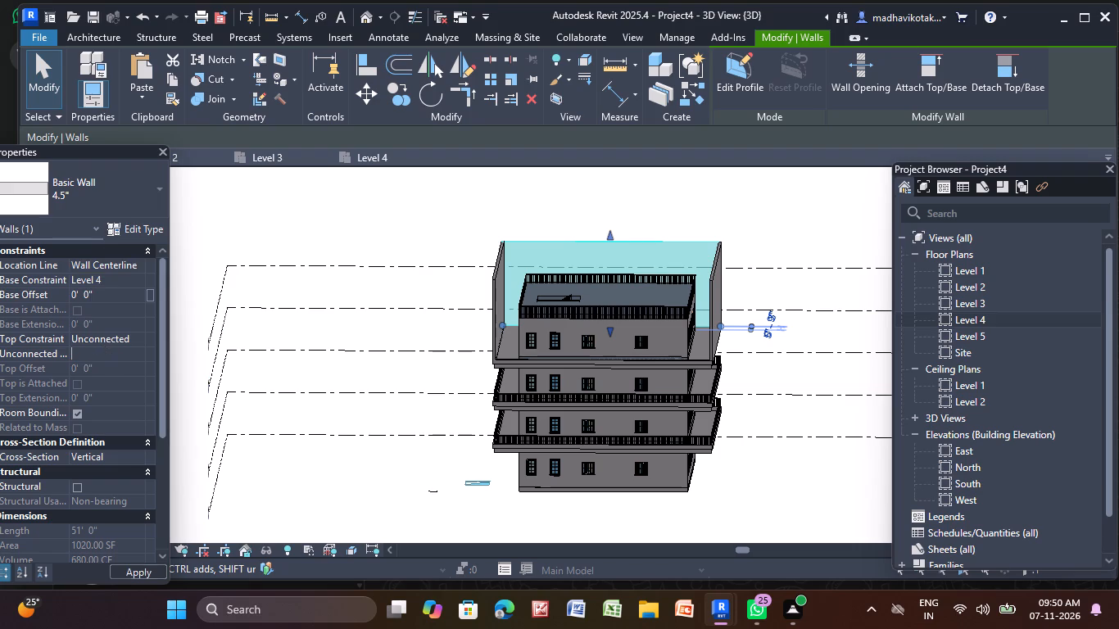
type("1'")
key("Return")
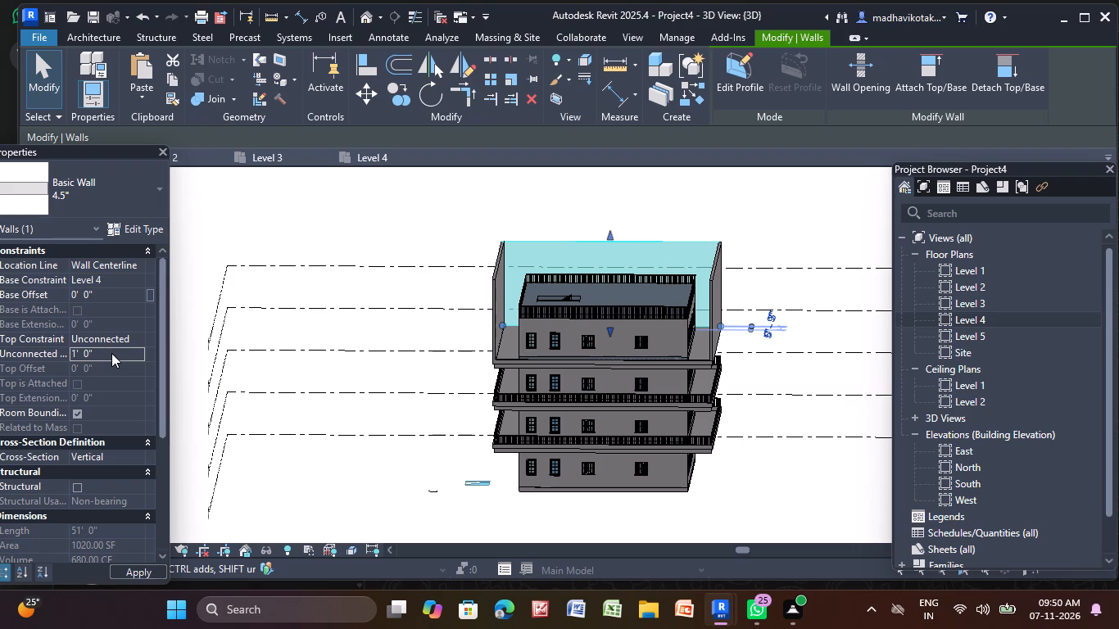
left_click(301, 219)
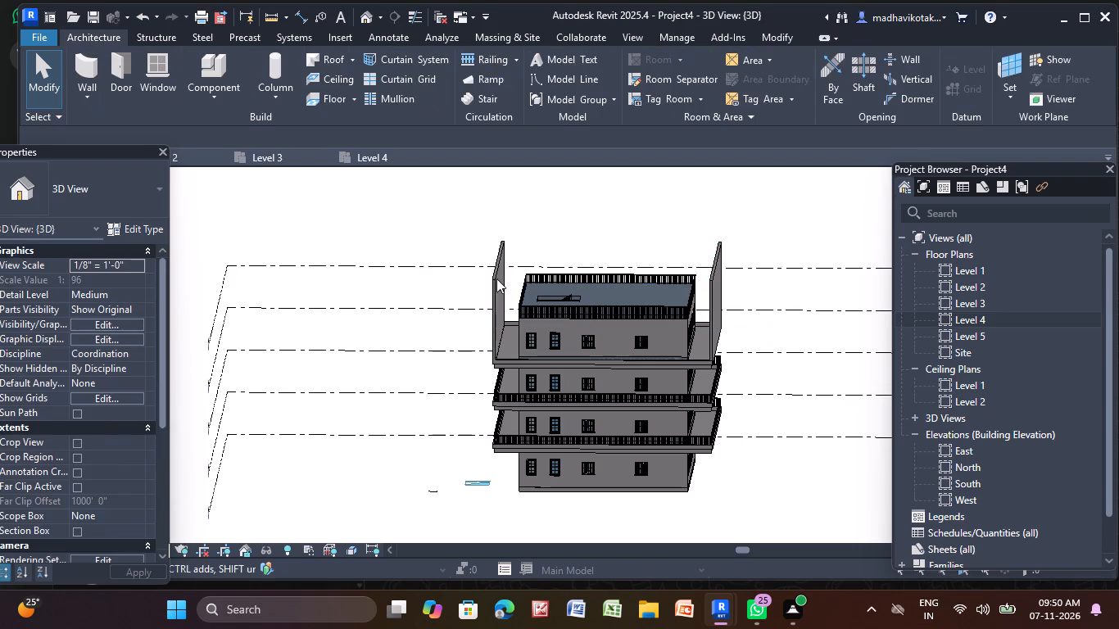
Set the unconnected height of the Level 4 perimeter wall on the building's left side to 1'.
left_click(496, 278)
left_click(124, 350)
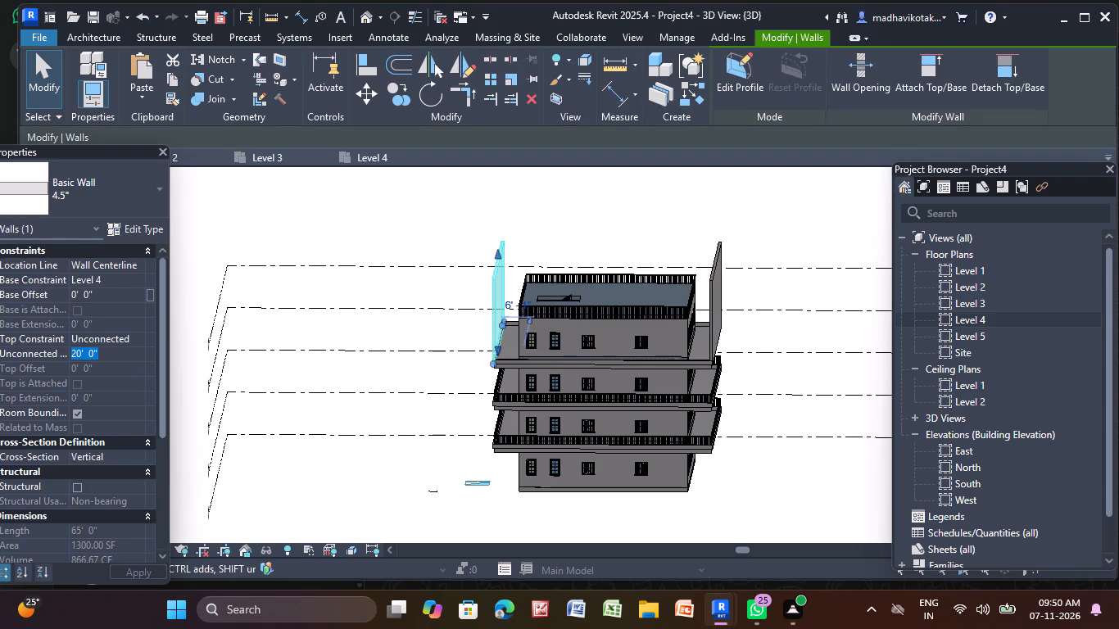
key("BackSpace")
type("1'")
key("Return")
scroll(124, 350, "down", 1)
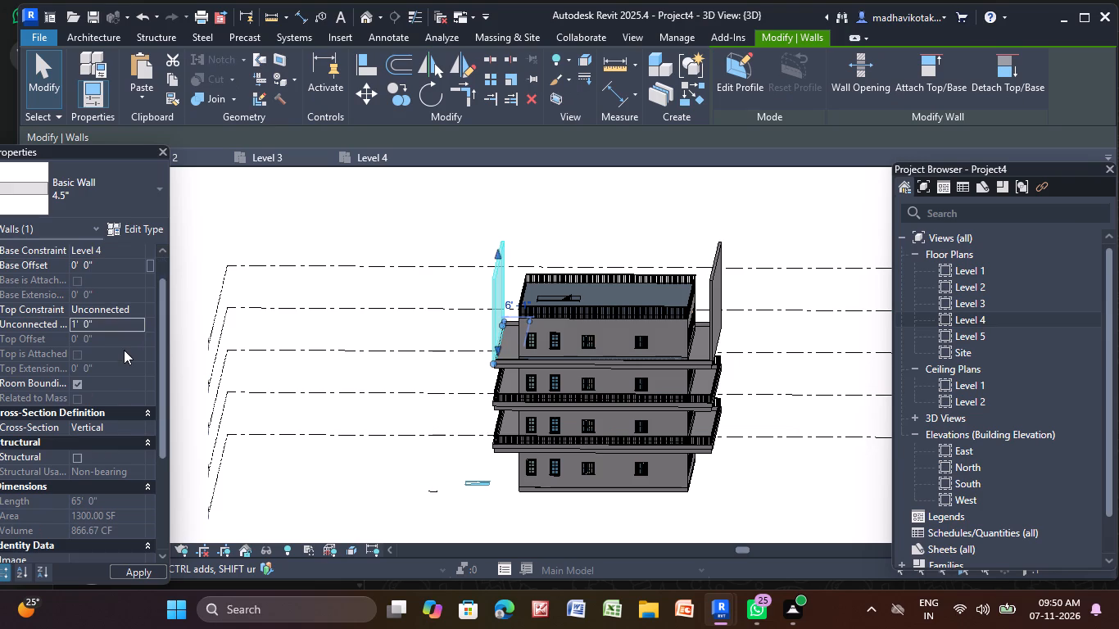
left_click(435, 232)
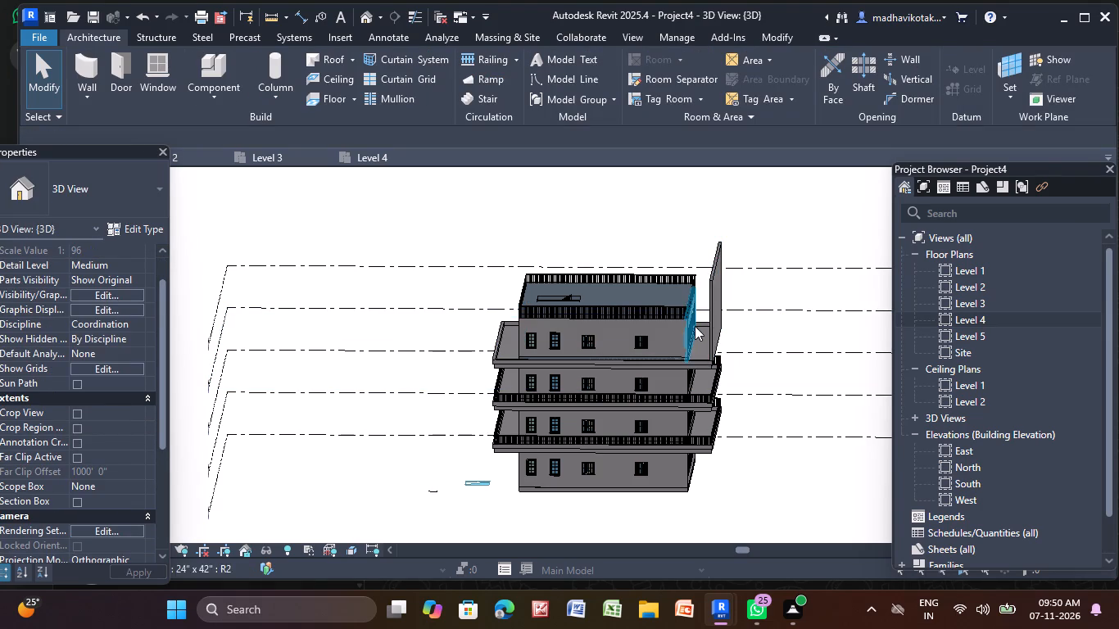
Set the unconnected height of the remaining Level 4 perimeter wall, on the building's right side, to 1'.
left_click(713, 304)
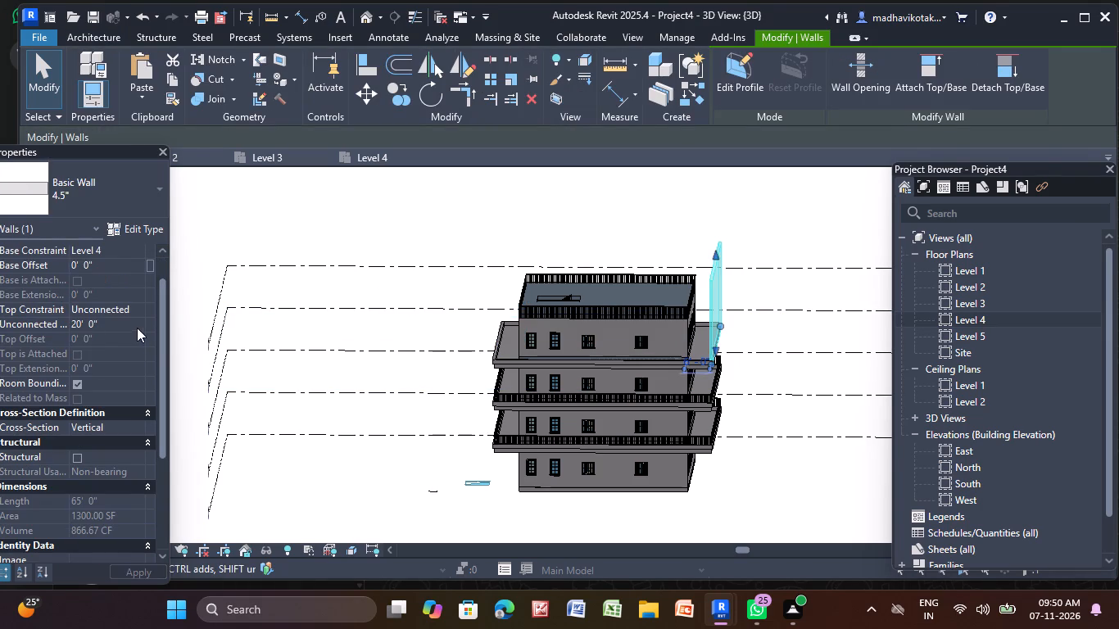
left_click(137, 328)
key("BackSpace")
type("1'")
key("Return")
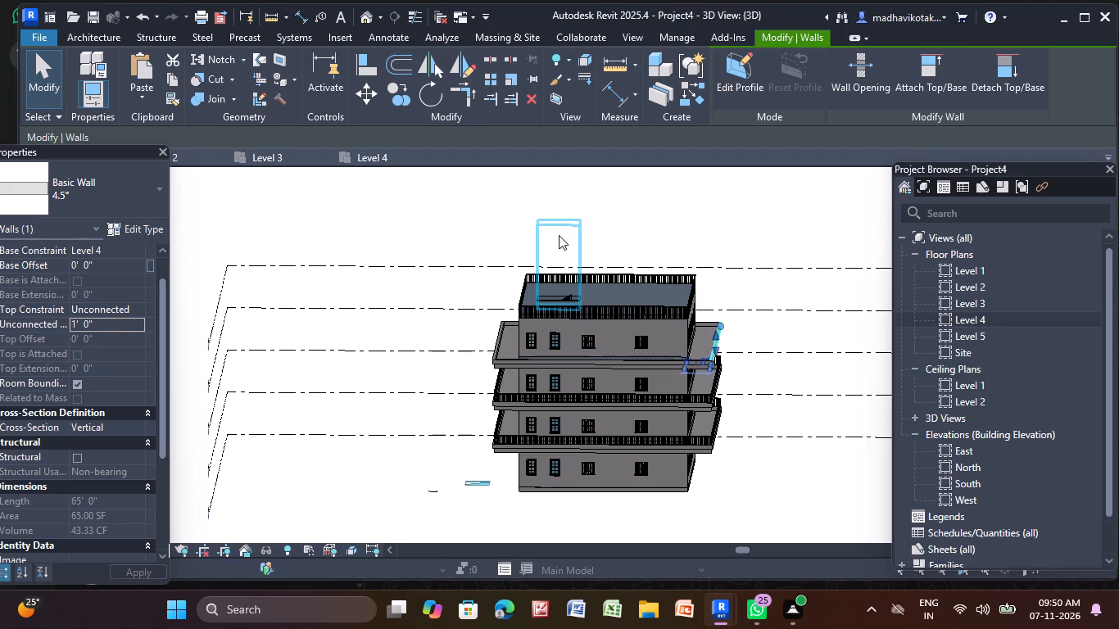
left_click(645, 213)
Create a Handrail - Rectangular railing on the Level 4 plan, sketched as a rectangle along the perimeter walls' centrelines from northwest to southeast corner.
scroll(618, 402, "up", 4)
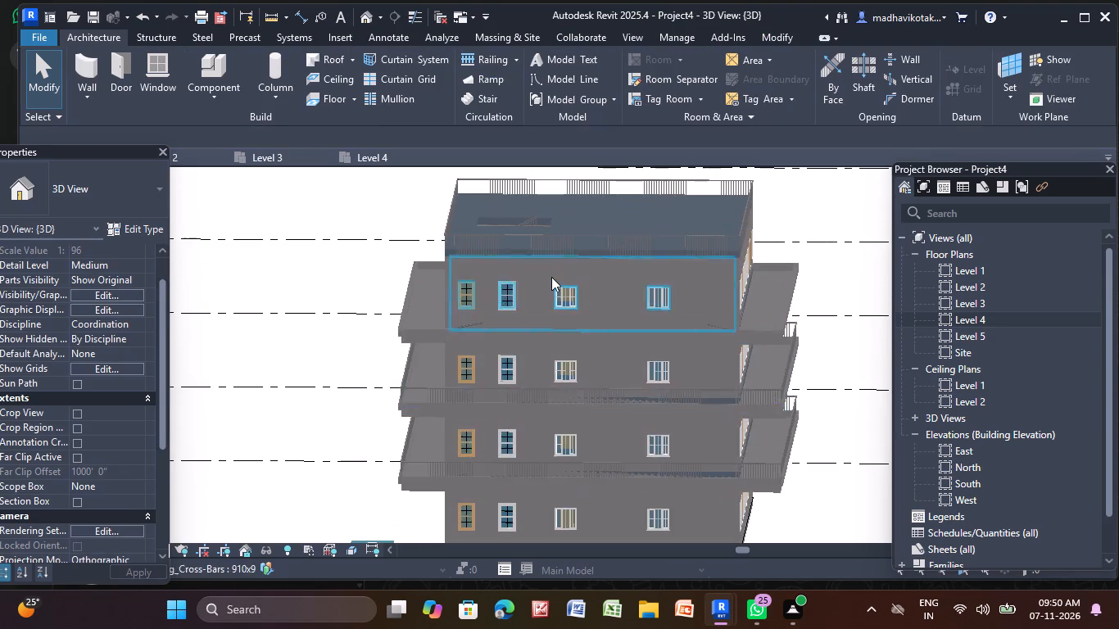
middle_click_drag(551, 275, 519, 324)
left_click(485, 57)
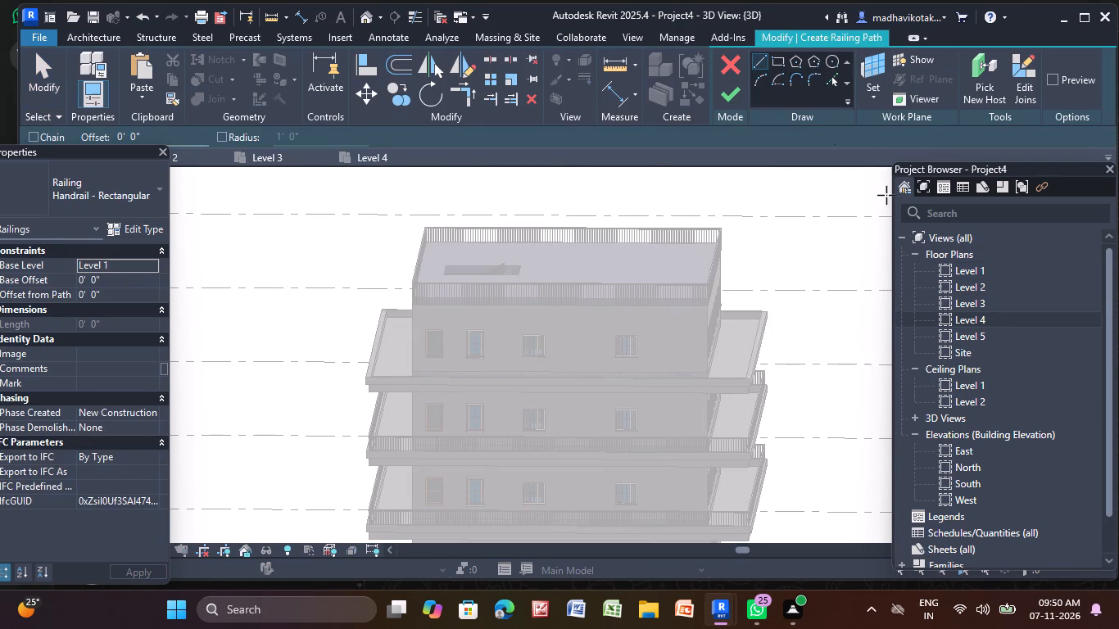
double_click(988, 318)
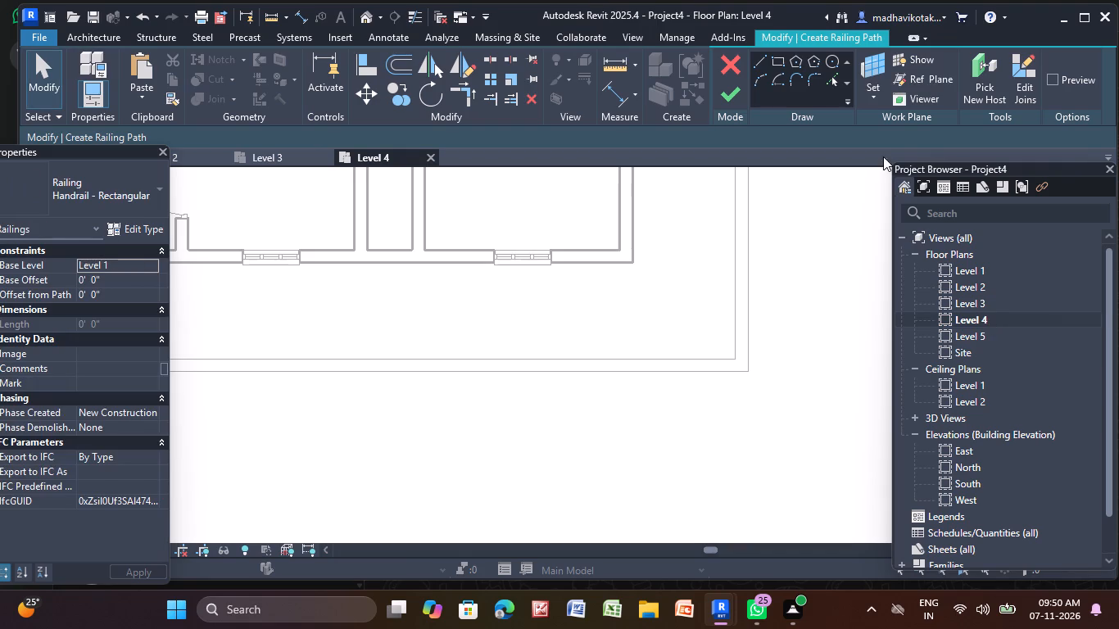
left_click(779, 58)
scroll(875, 247, "down", 6)
scroll(756, 386, "down", 7)
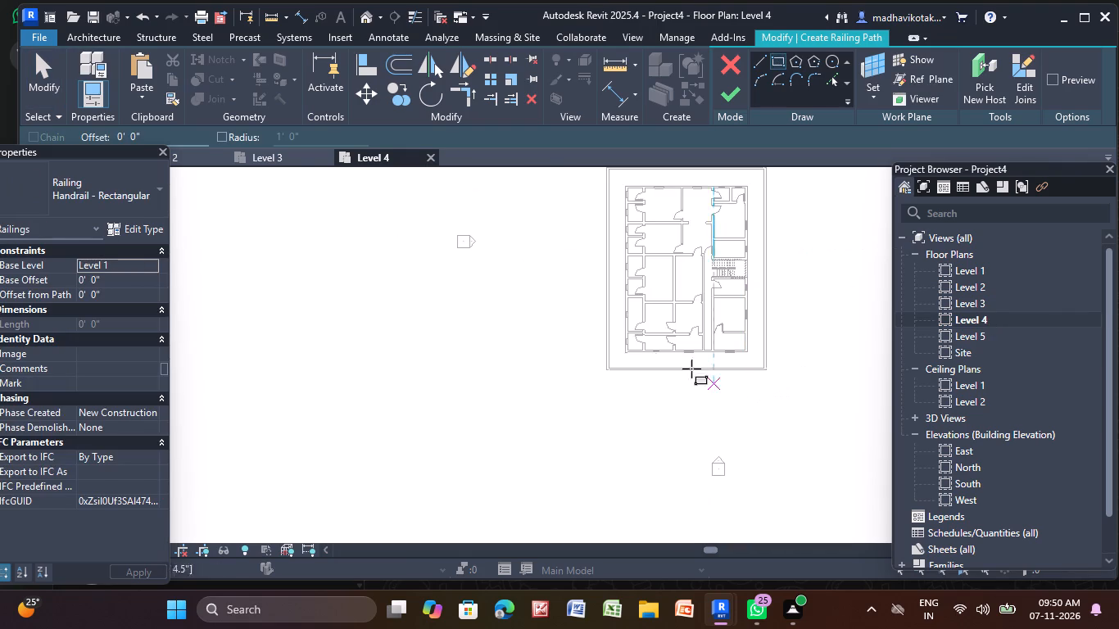
middle_click_drag(605, 335, 463, 500)
scroll(419, 254, "up", 16)
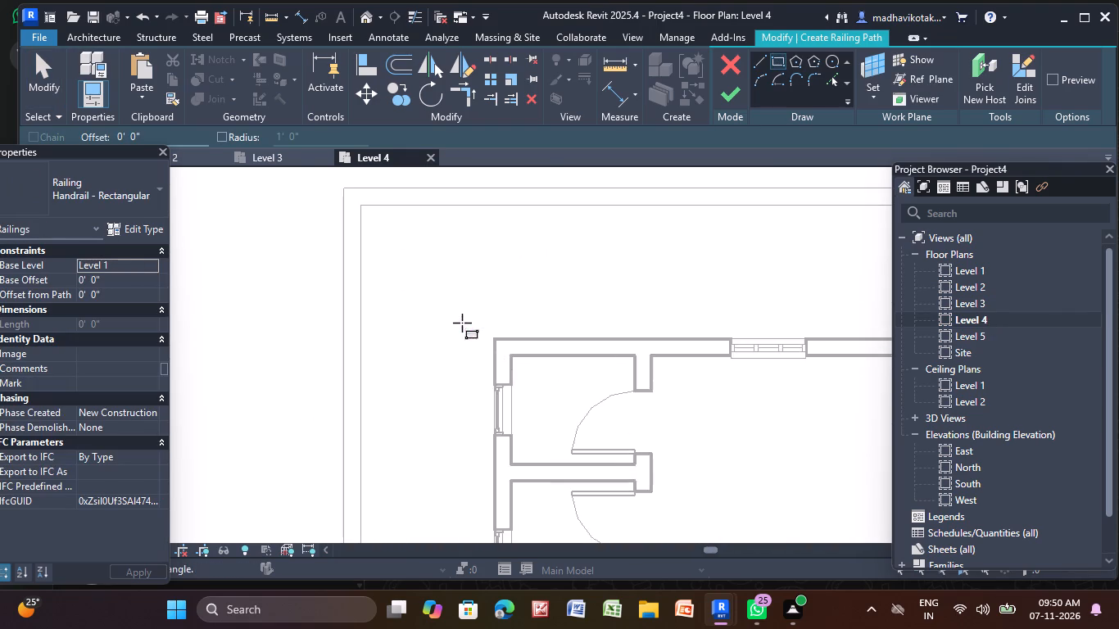
middle_click_drag(462, 323, 322, 434)
scroll(301, 348, "down", 3)
middle_click_drag(303, 348, 351, 320)
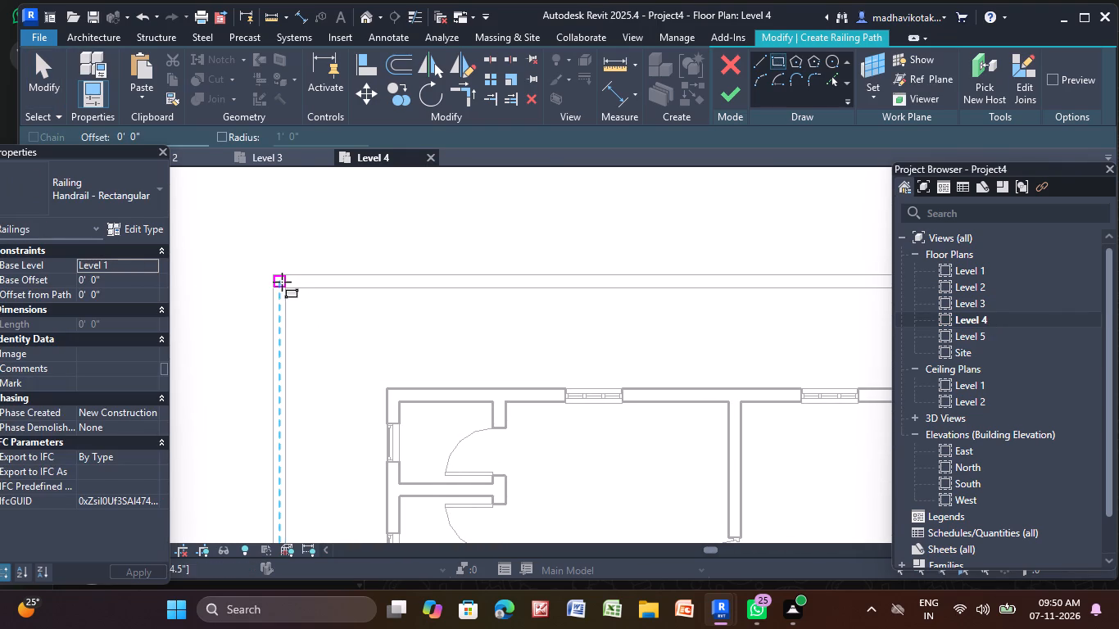
left_click(282, 281)
scroll(732, 473, "down", 8)
middle_click_drag(750, 474, 725, 401)
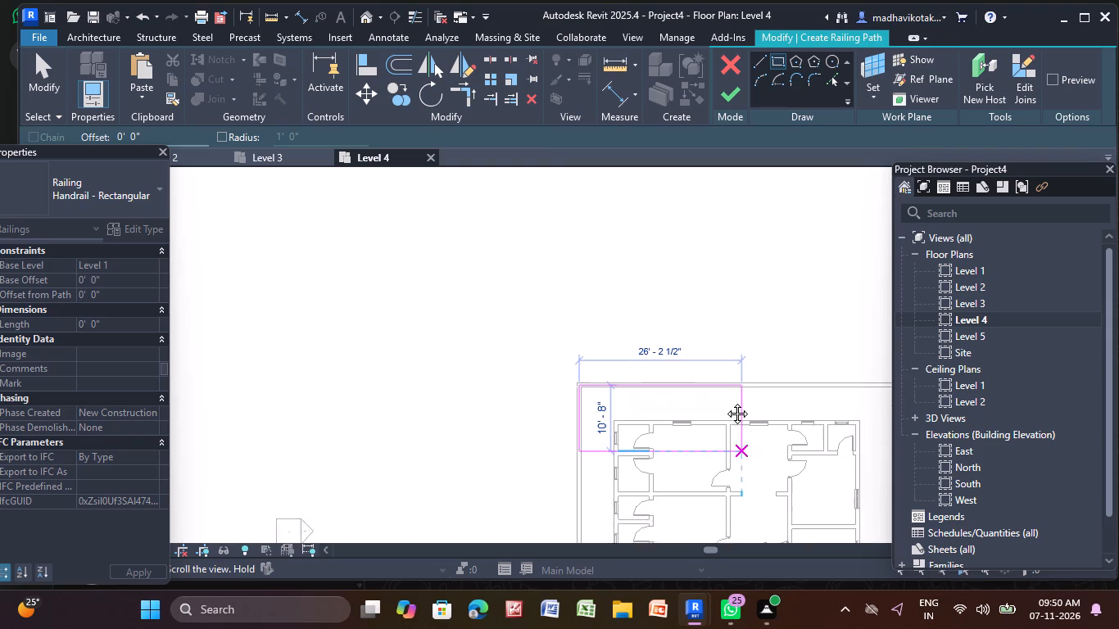
middle_click_drag(725, 401, 618, 165)
scroll(782, 508, "up", 8)
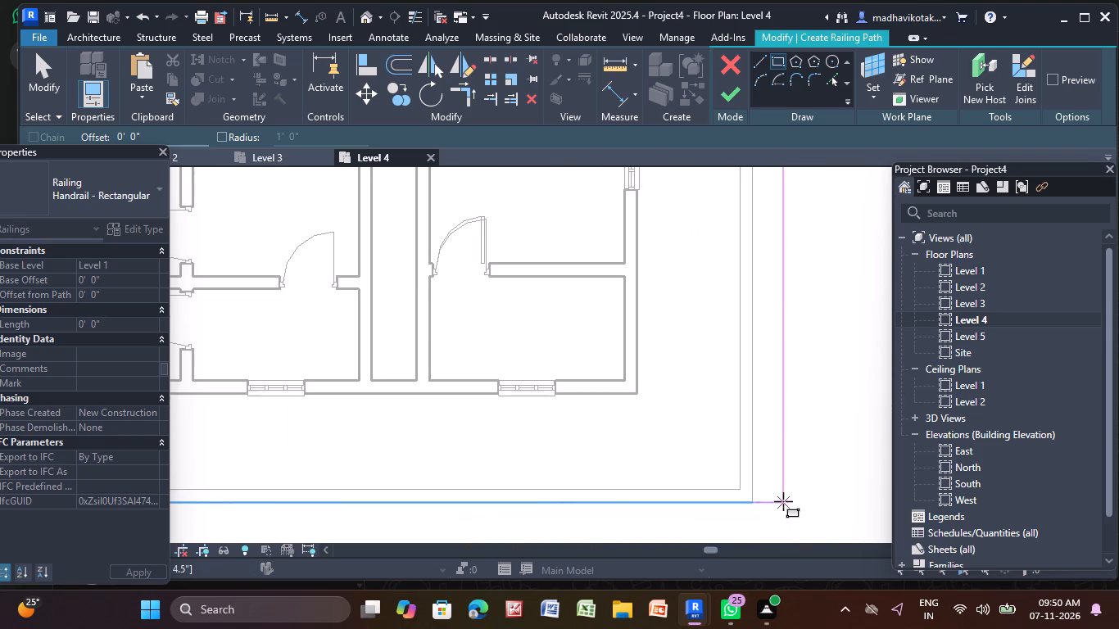
middle_click_drag(776, 506, 850, 425)
scroll(814, 411, "up", 2)
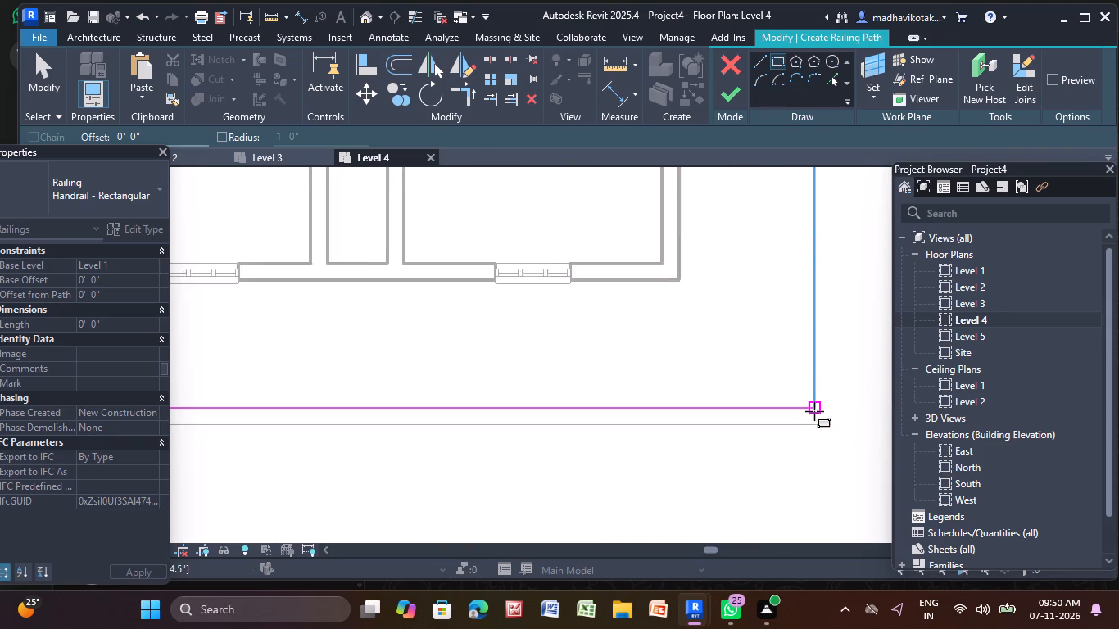
scroll(814, 411, "up", 1)
left_click(823, 417)
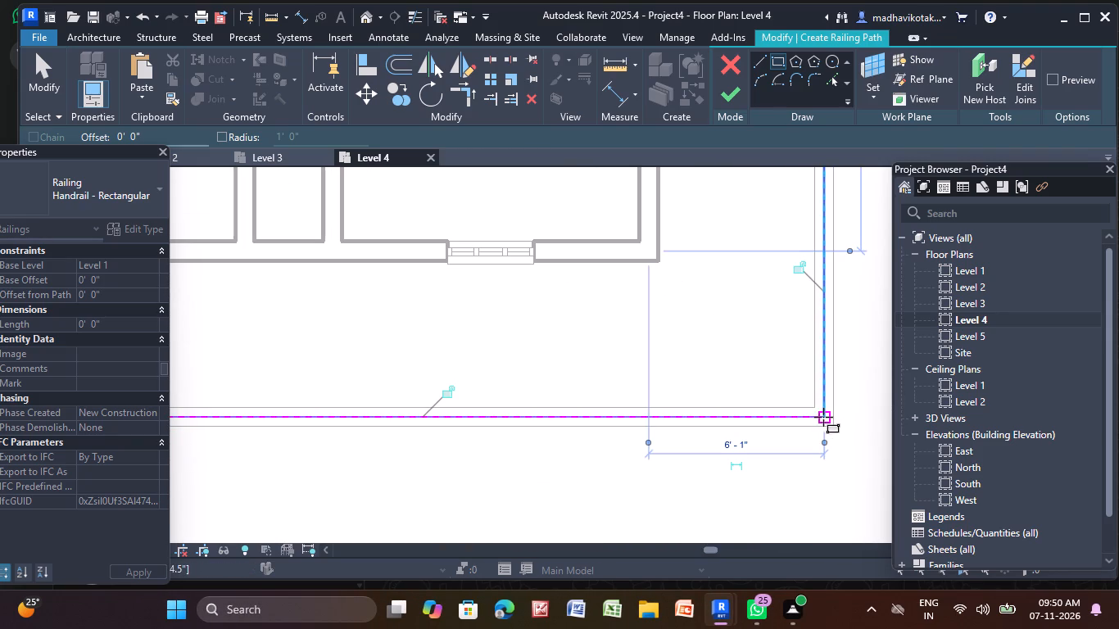
left_click(735, 102)
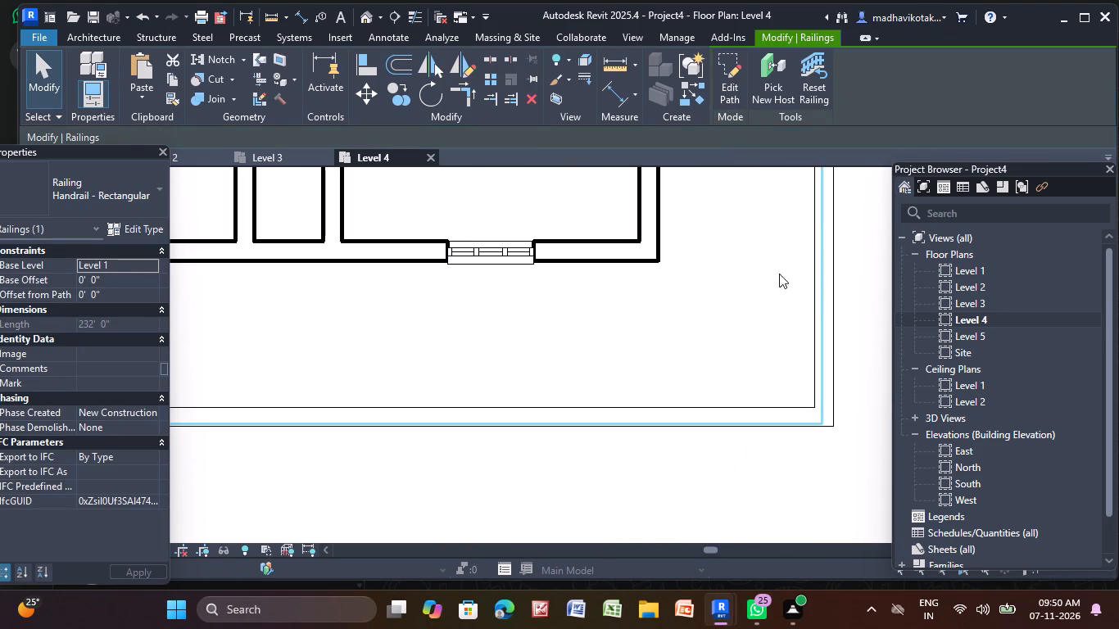
left_click(863, 334)
Check the new railing's placement around the building in the 3D view.
scroll(861, 291, "down", 16)
middle_click_drag(858, 280, 847, 297)
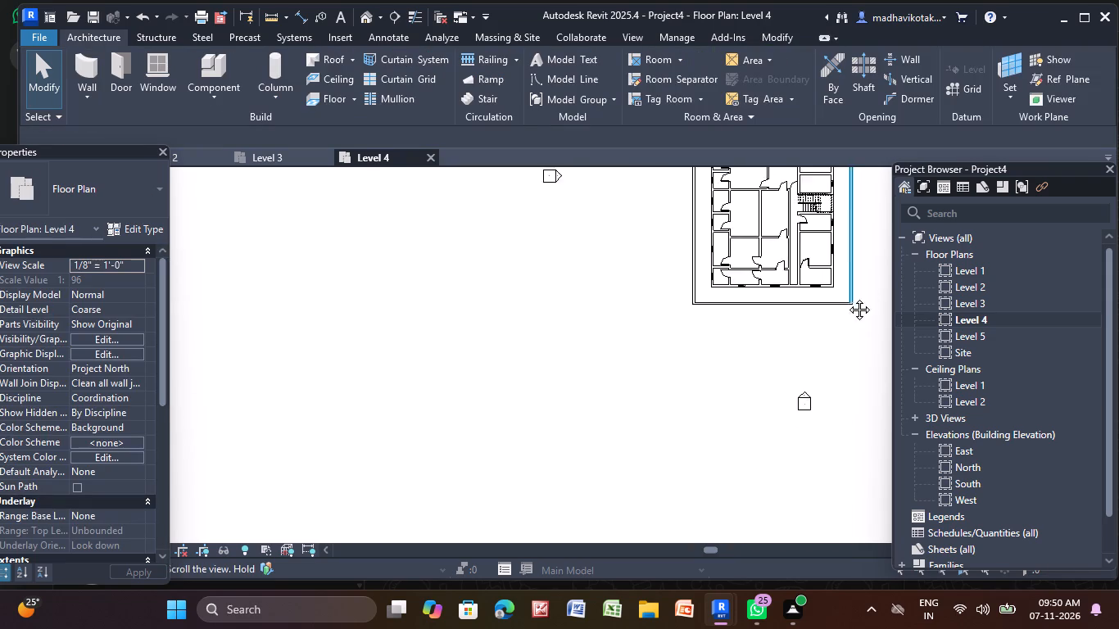
middle_click_drag(847, 297, 728, 396)
left_click(365, 16)
scroll(599, 272, "down", 1)
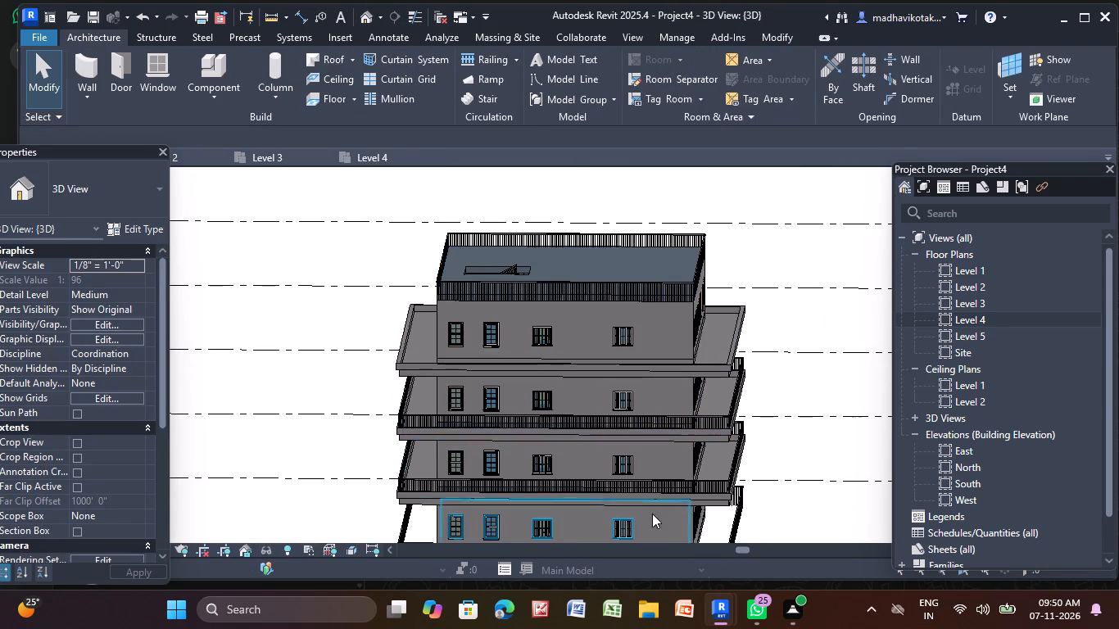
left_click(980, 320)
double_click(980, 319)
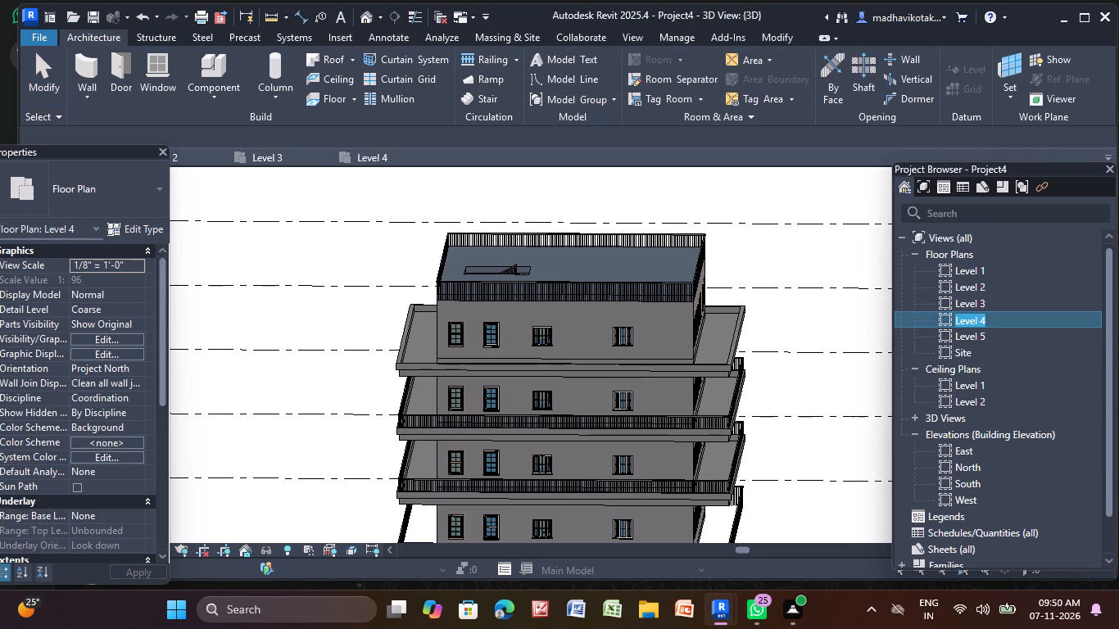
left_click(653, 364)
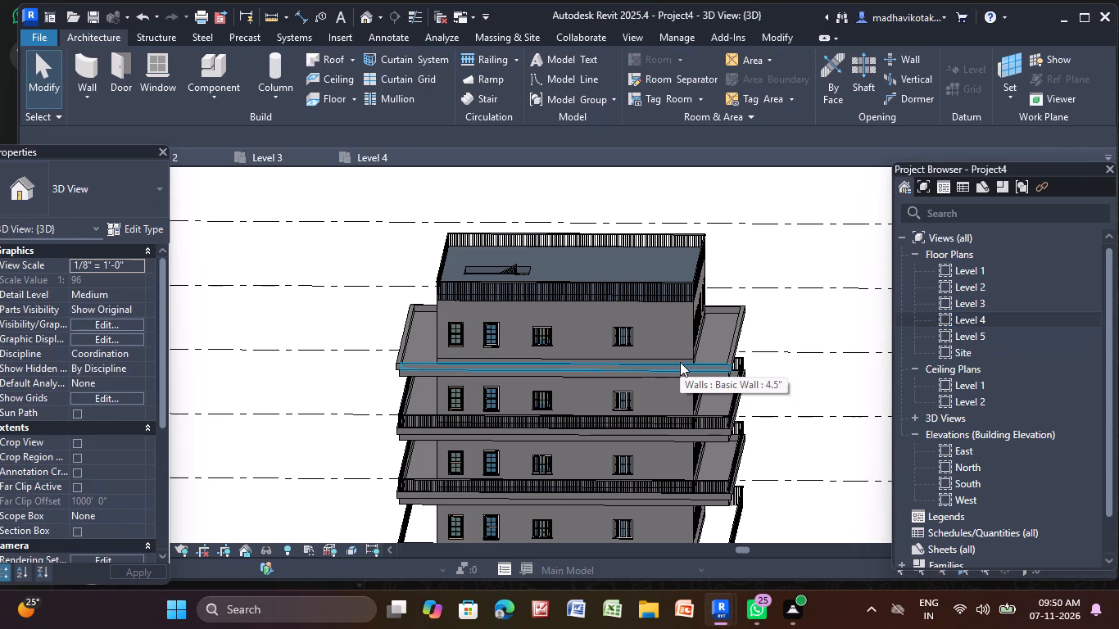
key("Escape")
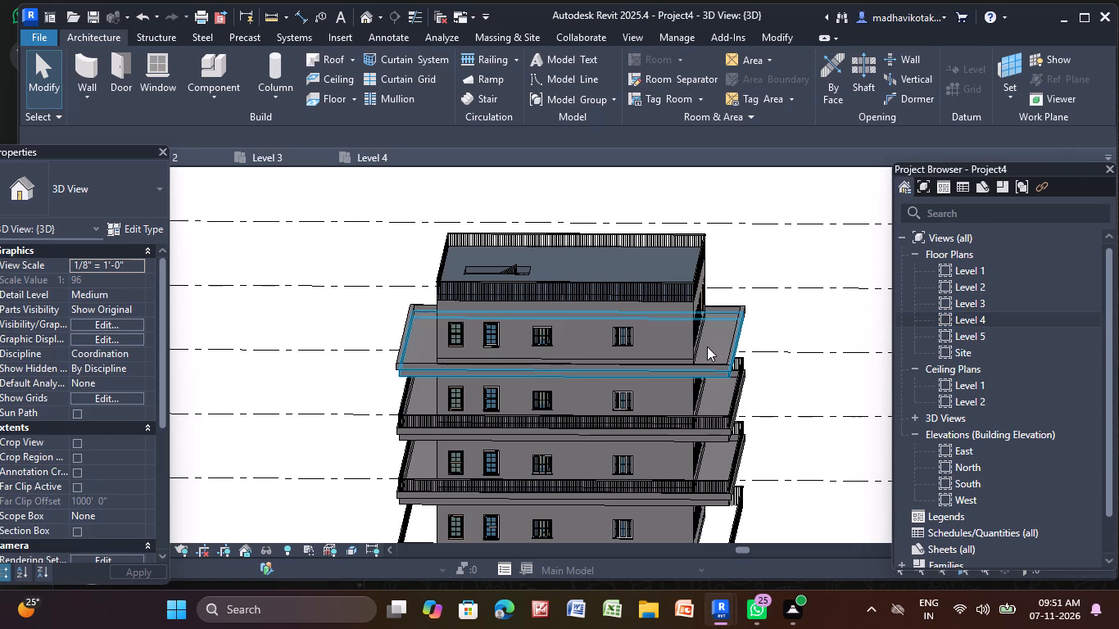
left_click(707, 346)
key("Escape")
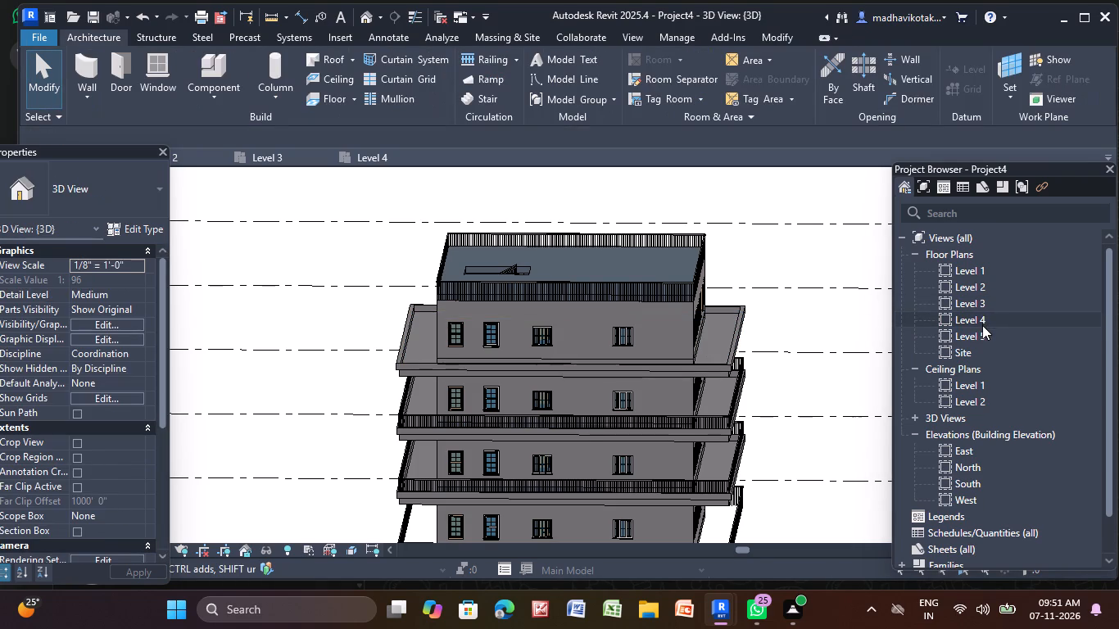
Create a Handrail - Rectangular railing on the Level 4 plan, sketched as a rectangle along the perimeter walls' centrelines from northwest to southeast corner.
double_click(982, 321)
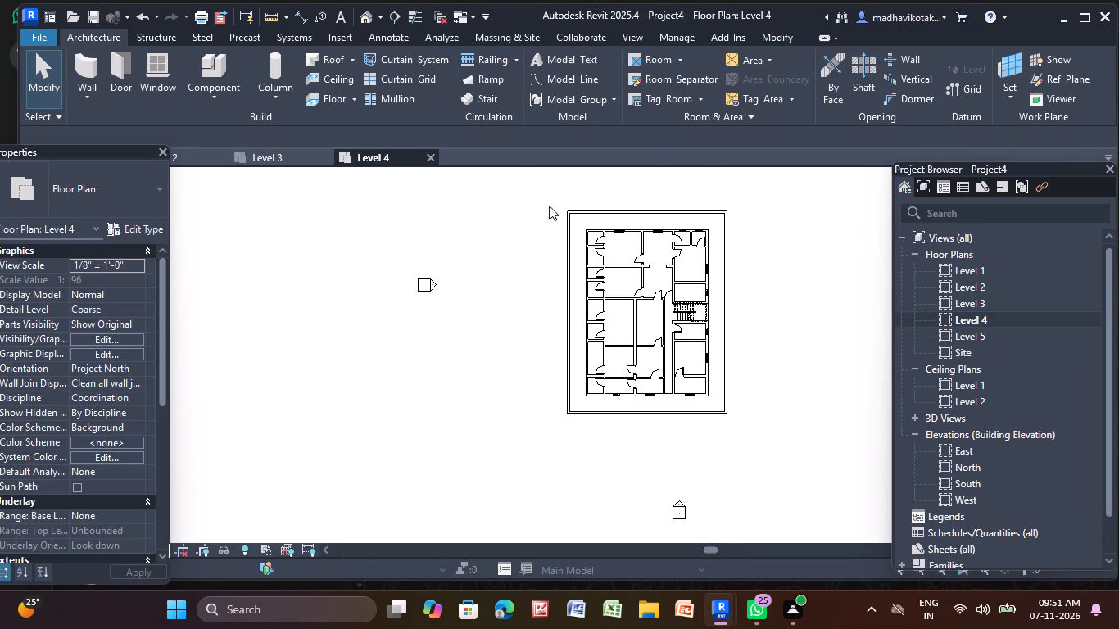
middle_click_drag(631, 219, 579, 244)
middle_click_drag(577, 244, 544, 233)
scroll(543, 230, "up", 1)
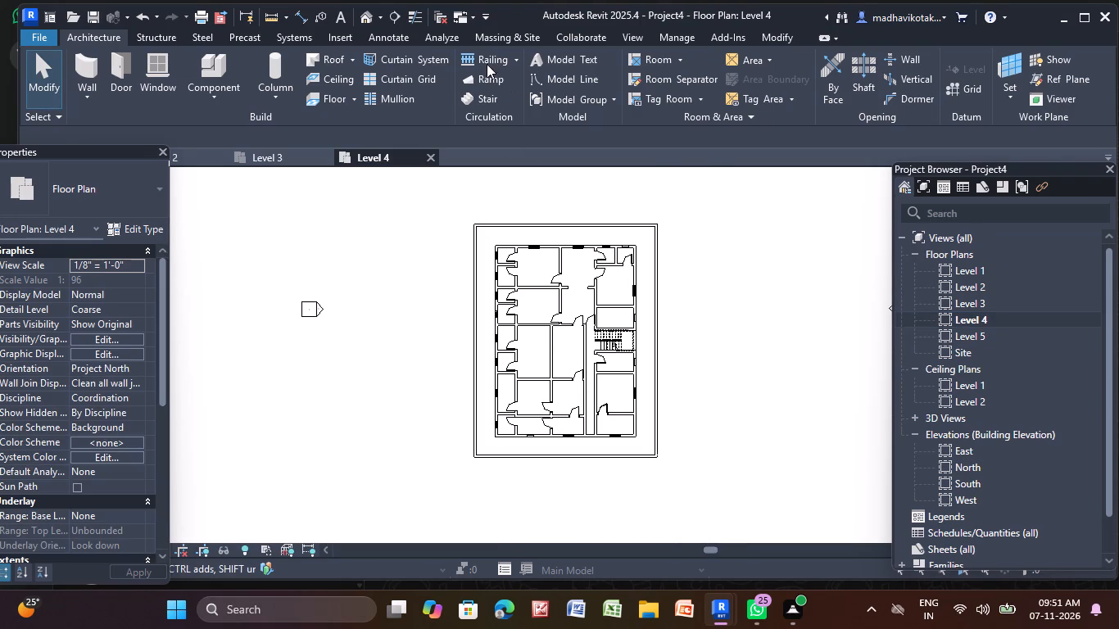
left_click(487, 61)
left_click(773, 56)
scroll(170, 316, "up", 1)
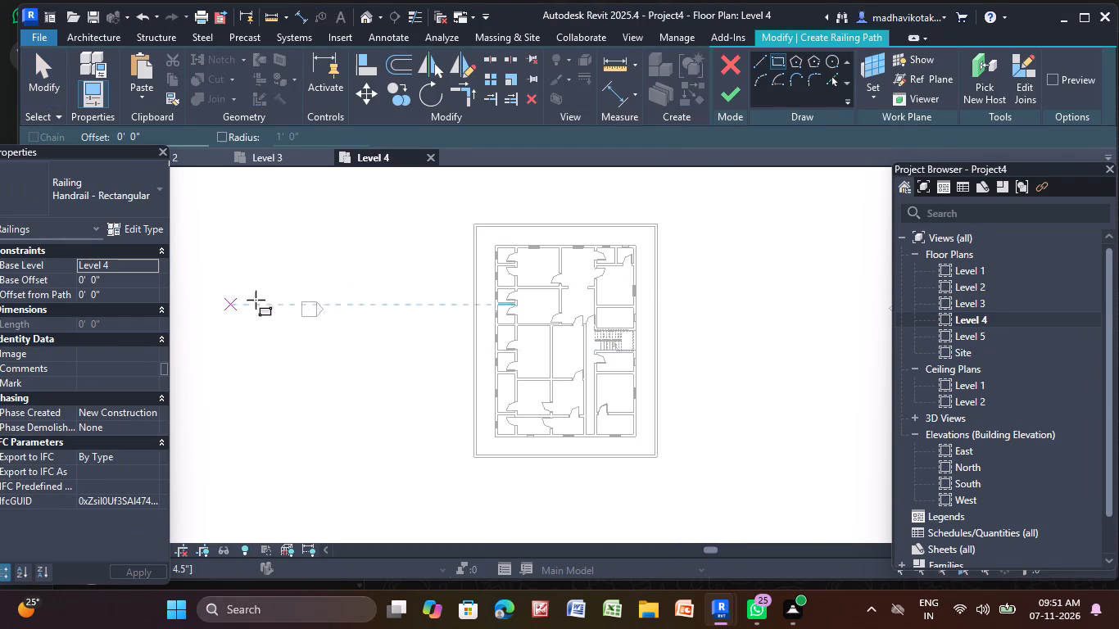
scroll(256, 300, "up", 2)
scroll(522, 221, "up", 8)
middle_click_drag(583, 192, 502, 275)
scroll(421, 264, "up", 1)
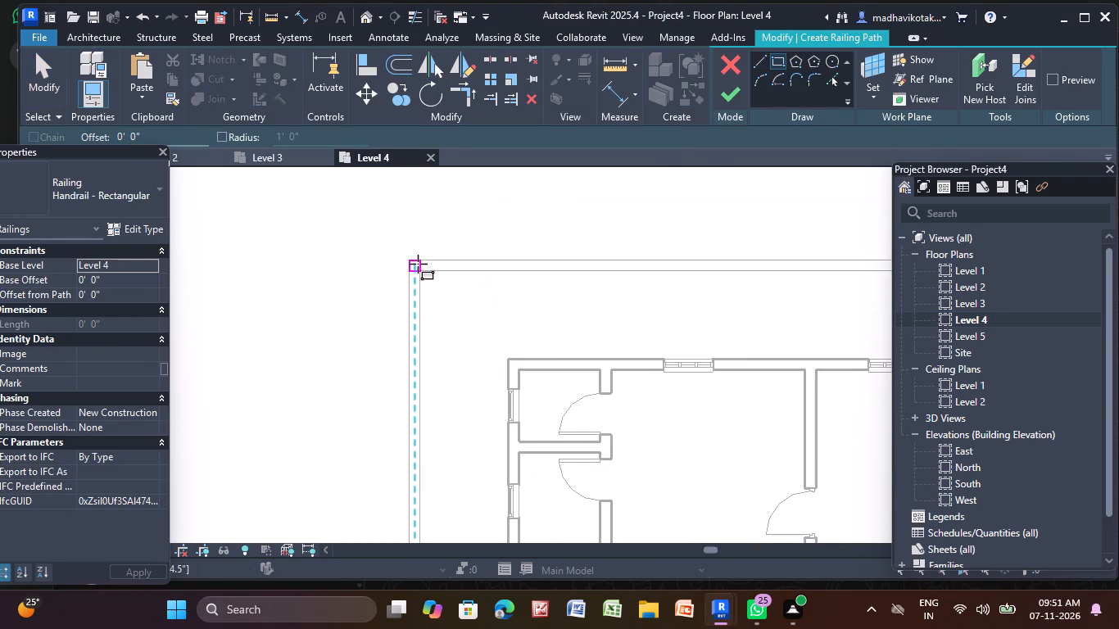
left_click(417, 263)
scroll(727, 486, "down", 7)
middle_click_drag(721, 482, 668, 414)
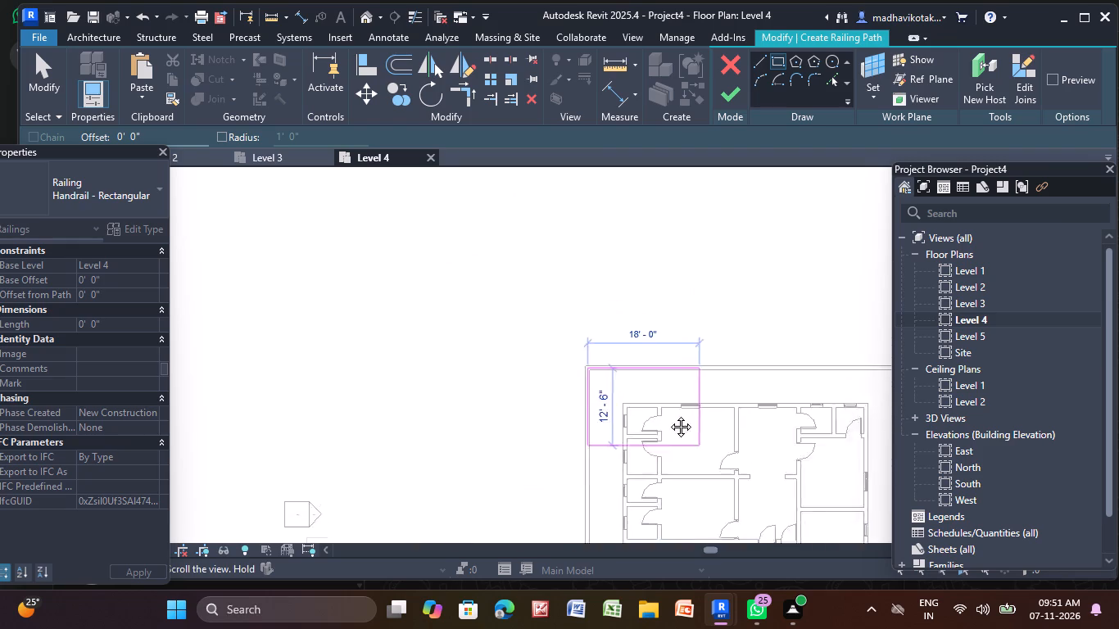
middle_click_drag(668, 414, 437, 74)
scroll(646, 402, "up", 8)
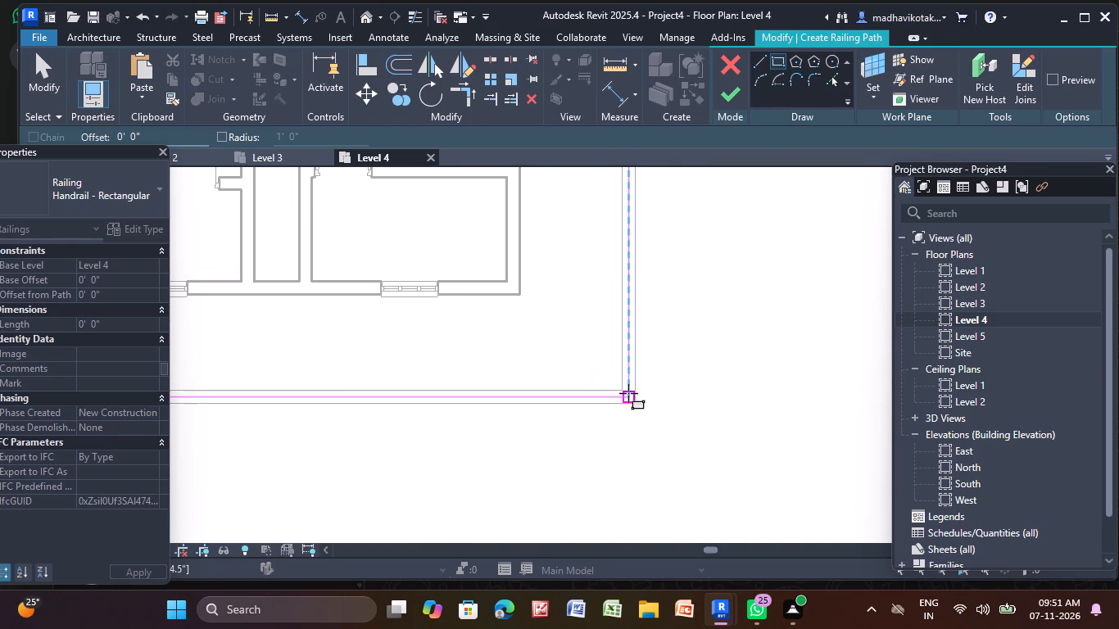
left_click(627, 396)
left_click(731, 93)
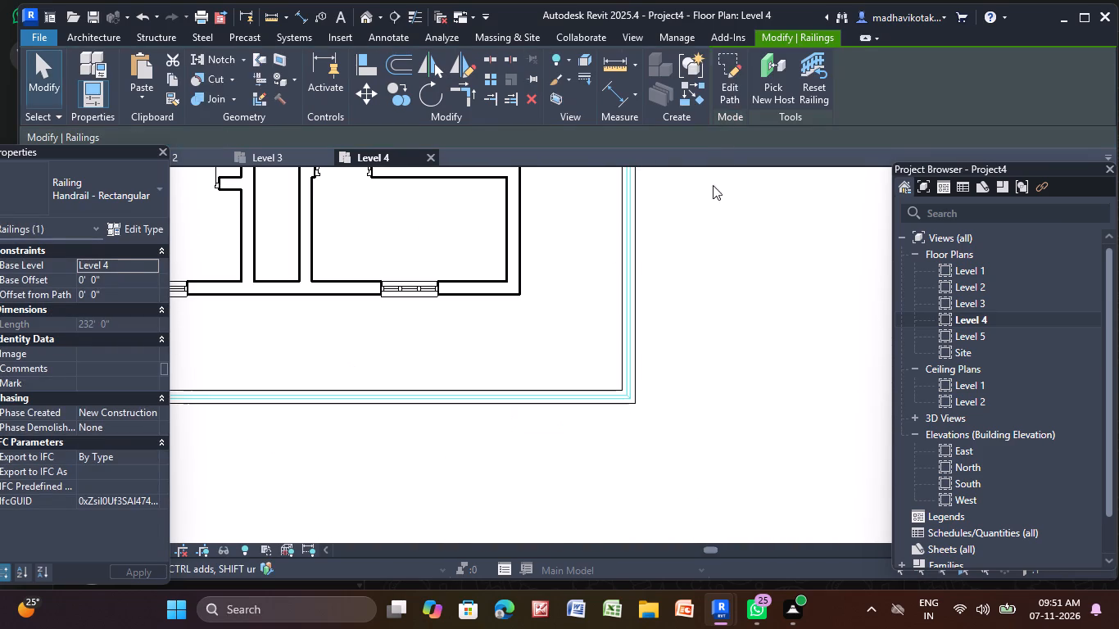
left_click(718, 233)
key("Escape")
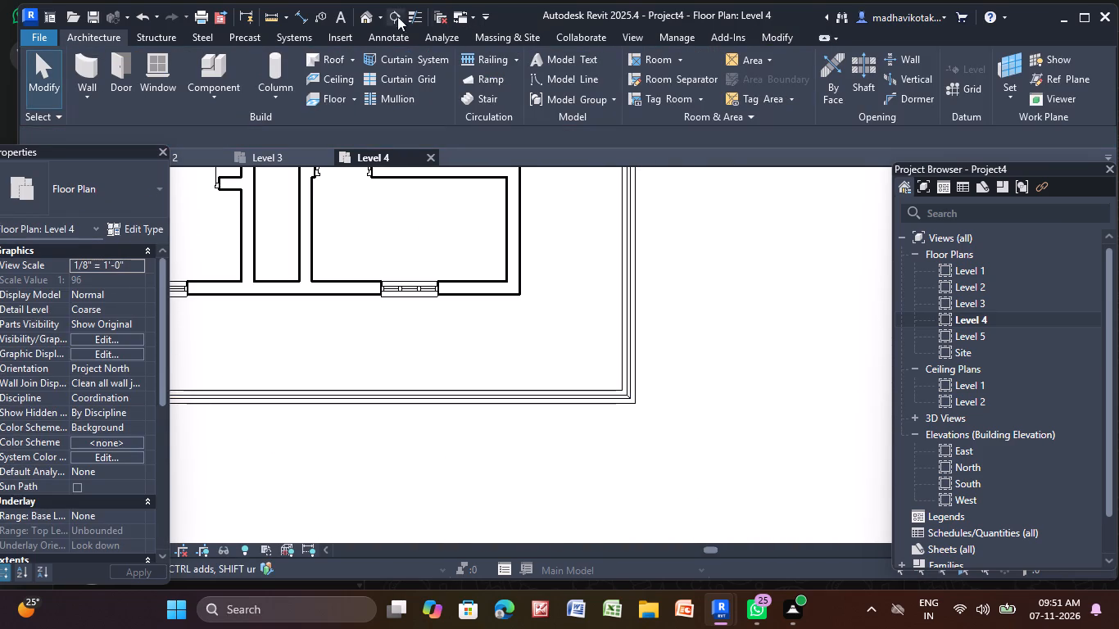
Check the Level 4 perimeter railing on the whole building in the 3D view.
left_click(371, 16)
scroll(636, 354, "down", 5)
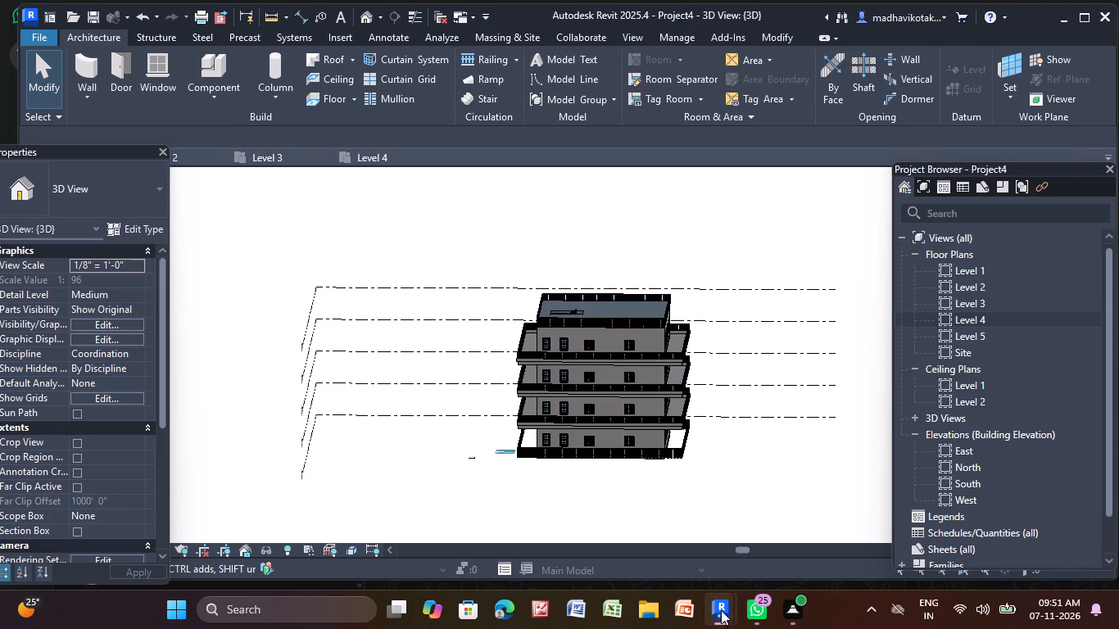
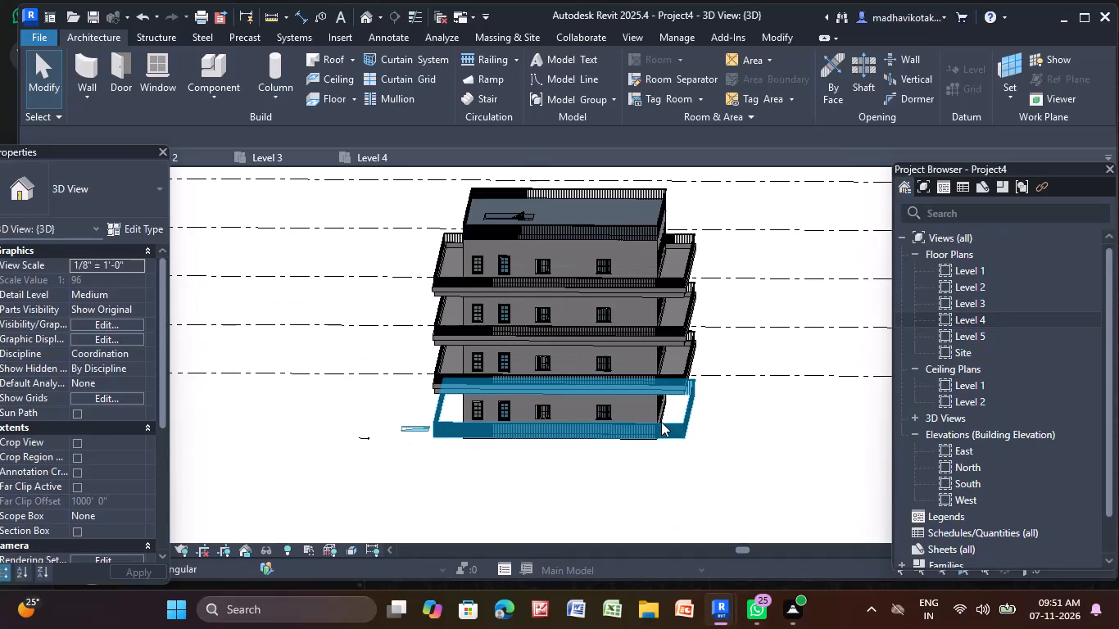
Delete the Handrail - Rectangular railing surrounding the building's ground storey in the 3D view.
left_click(660, 423)
key("Delete")
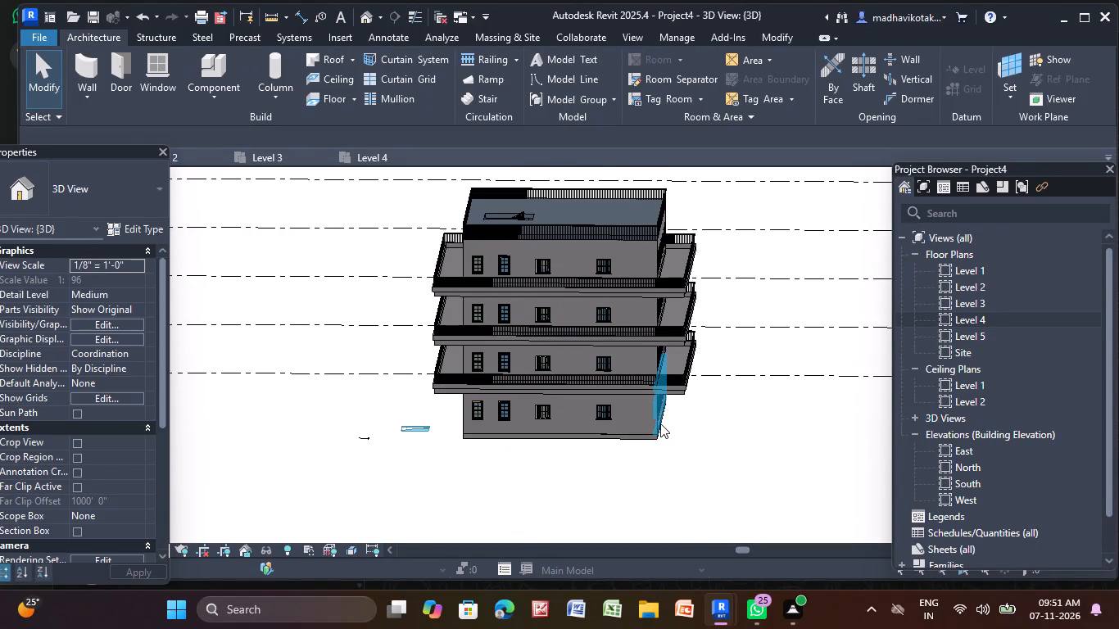
Examine the projecting floors and their railings from several sides of the building in 3D.
middle_click_drag(748, 418, 746, 418)
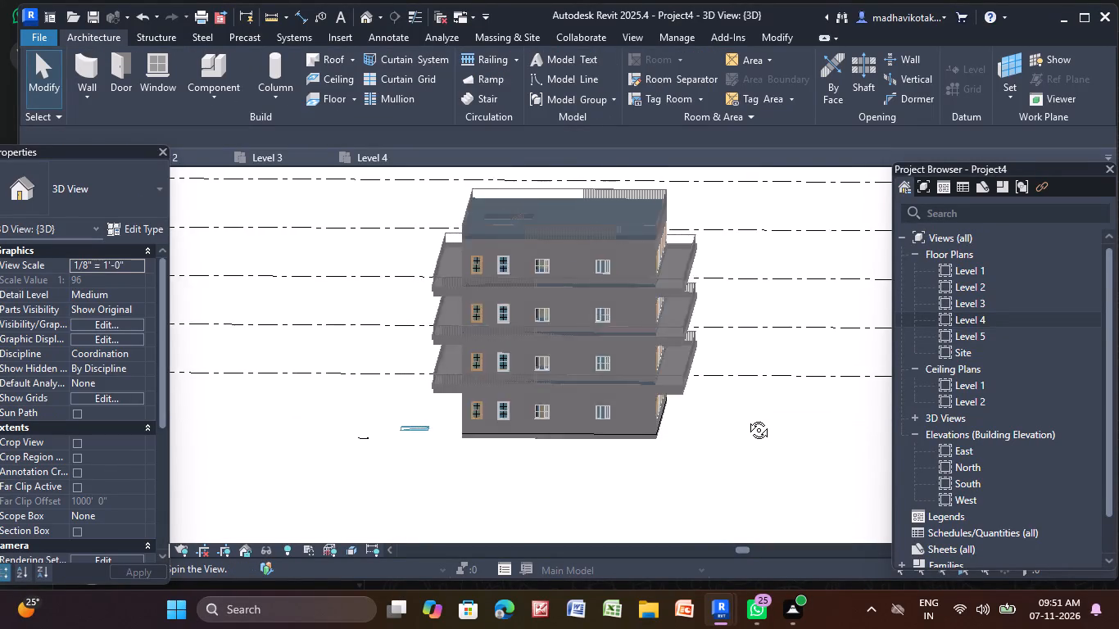
middle_click_drag(746, 418, 275, 464)
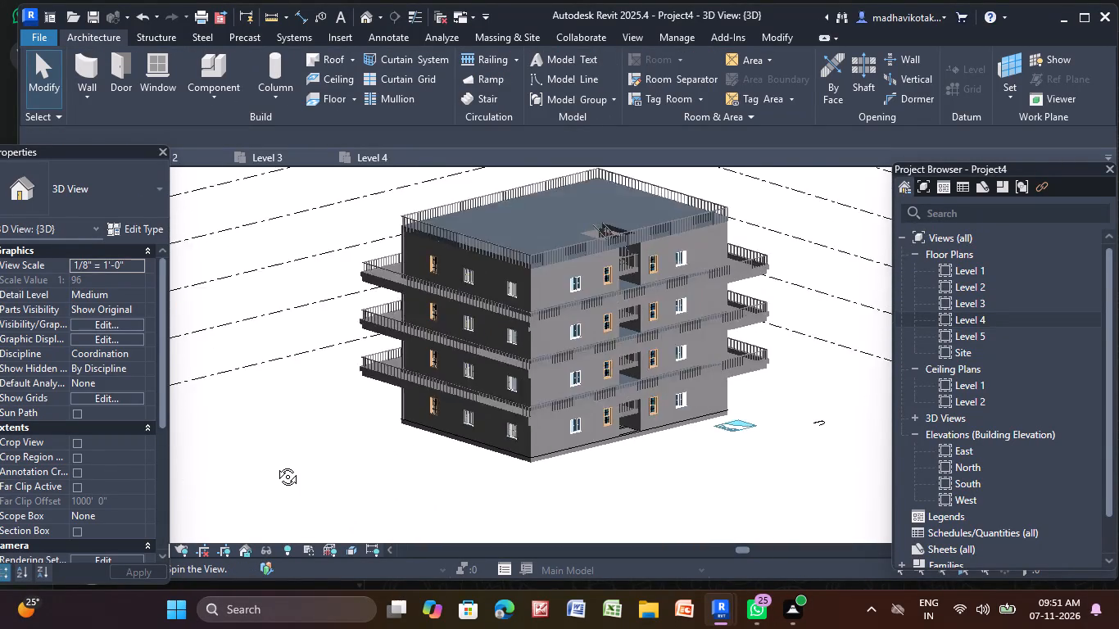
middle_click_drag(275, 464, 185, 433)
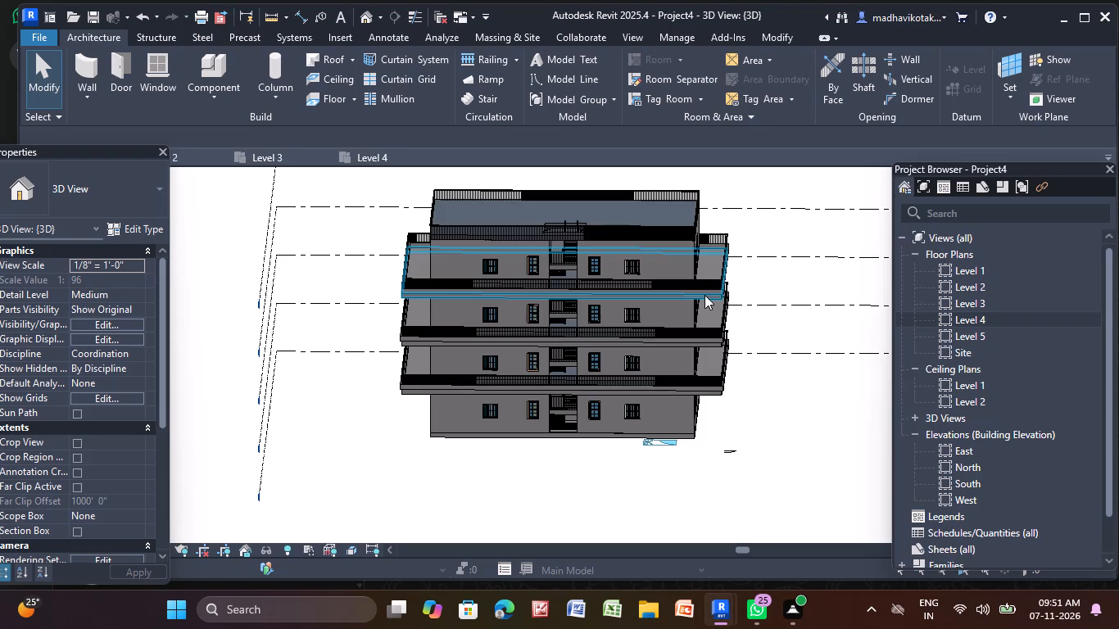
scroll(528, 220, "up", 4)
middle_click_drag(653, 373, 550, 509, "shift")
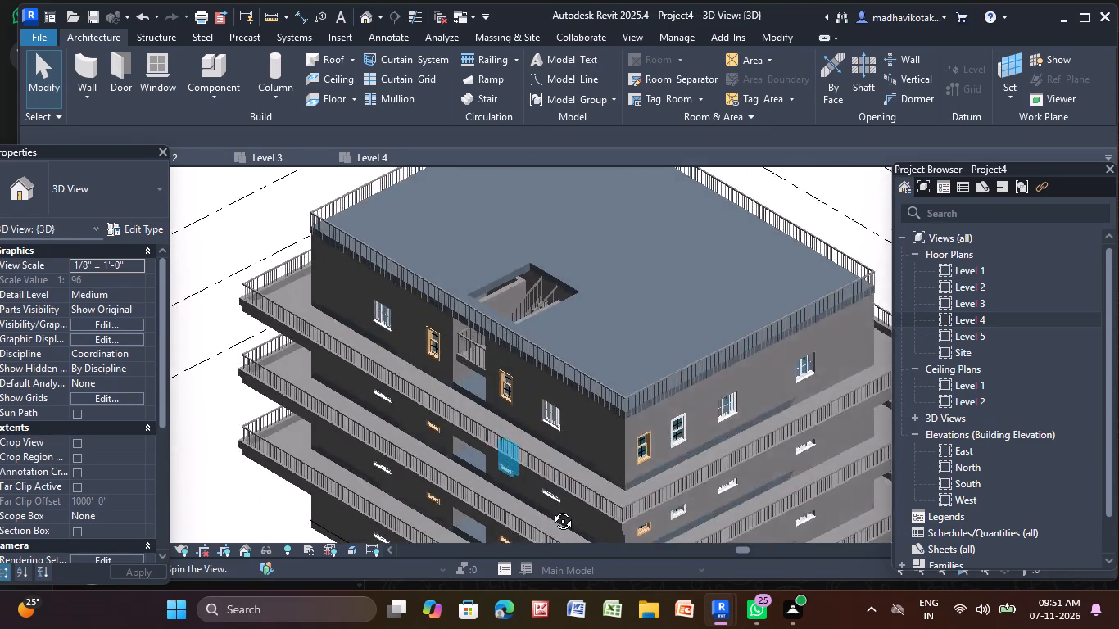
middle_click_drag(550, 509, 643, 396, "shift")
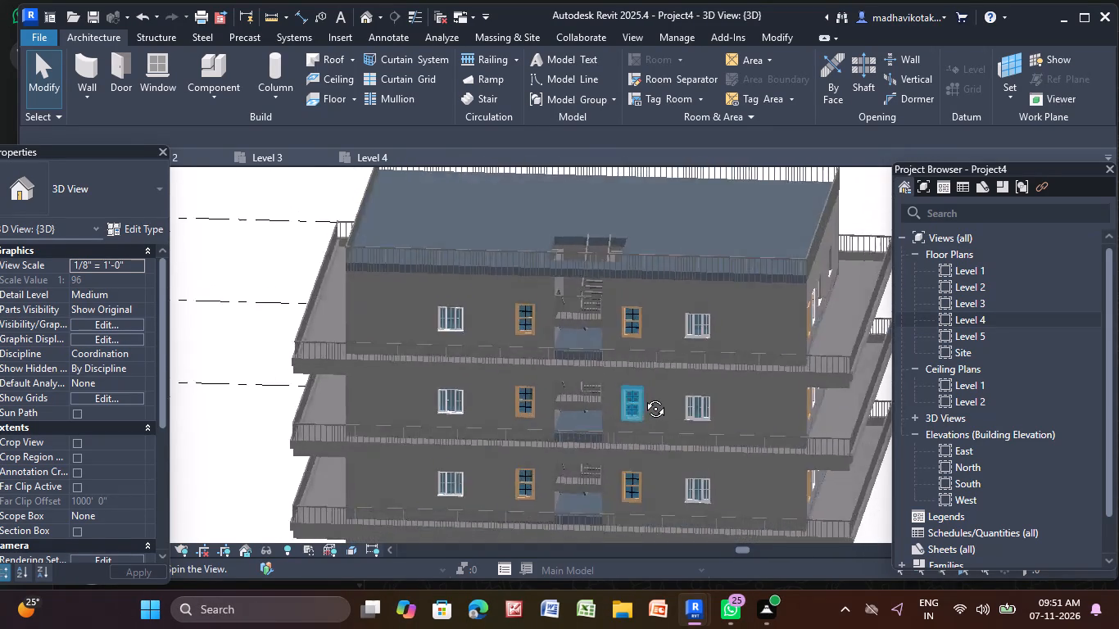
middle_click_drag(643, 396, 651, 364, "shift")
middle_click_drag(669, 469, 609, 336)
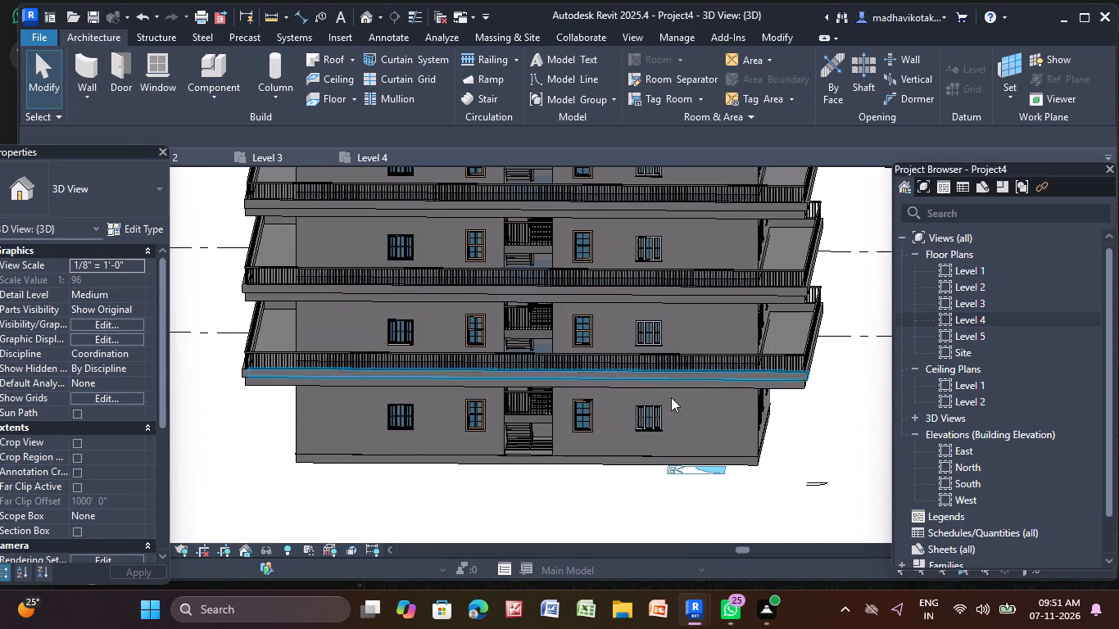
middle_click(692, 496)
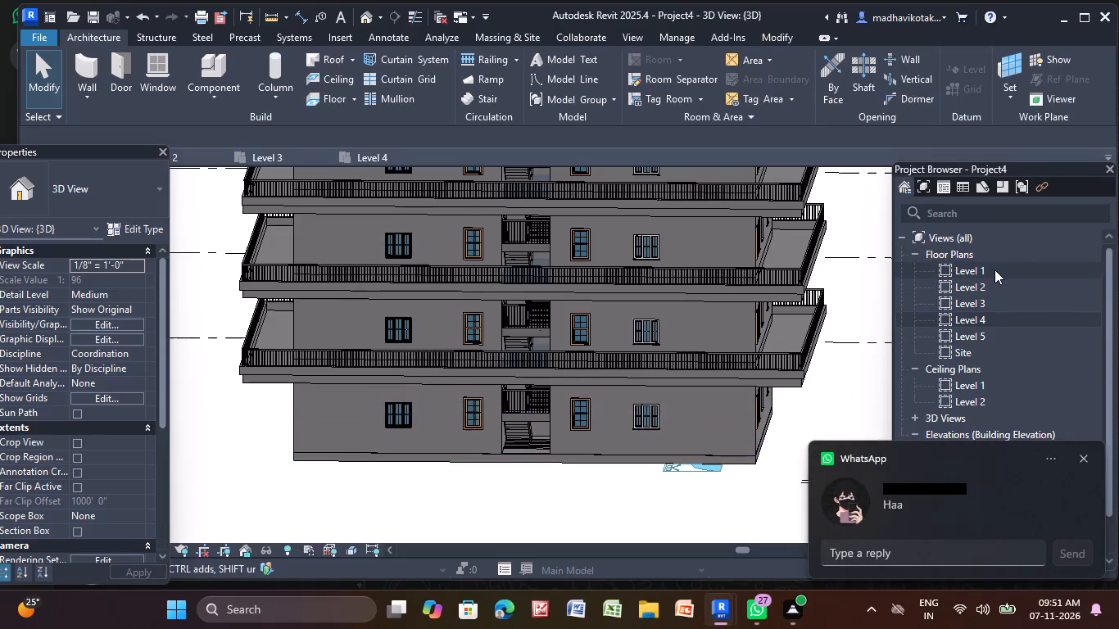
Open the Level 1 floor plan with the whole building in view.
double_click(994, 269)
scroll(571, 349, "down", 1)
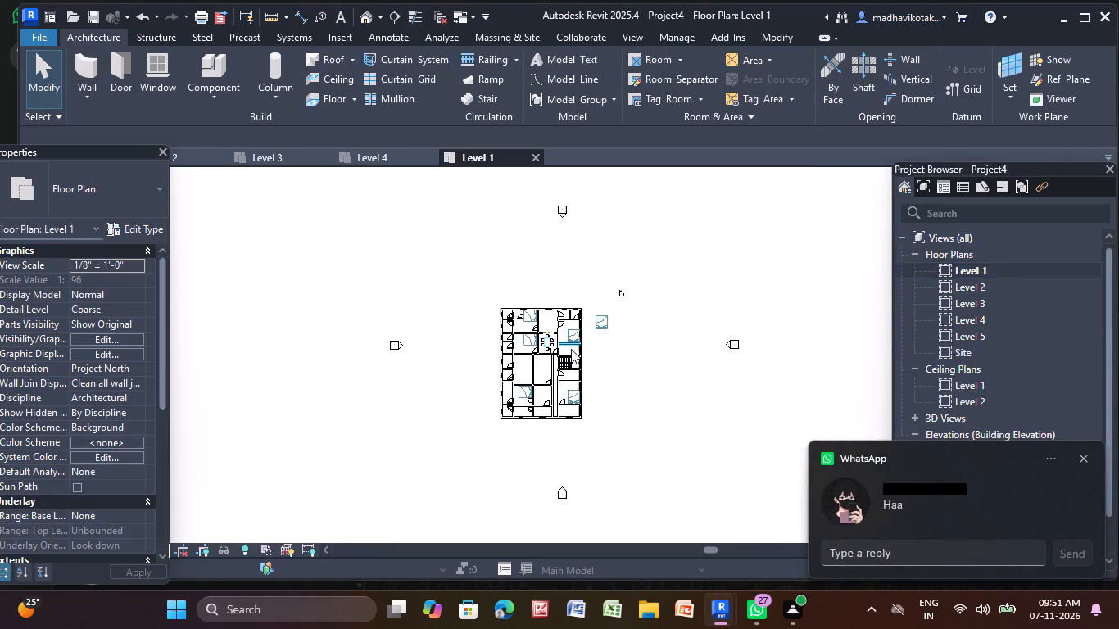
middle_click_drag(569, 347, 561, 310)
scroll(561, 310, "up", 1)
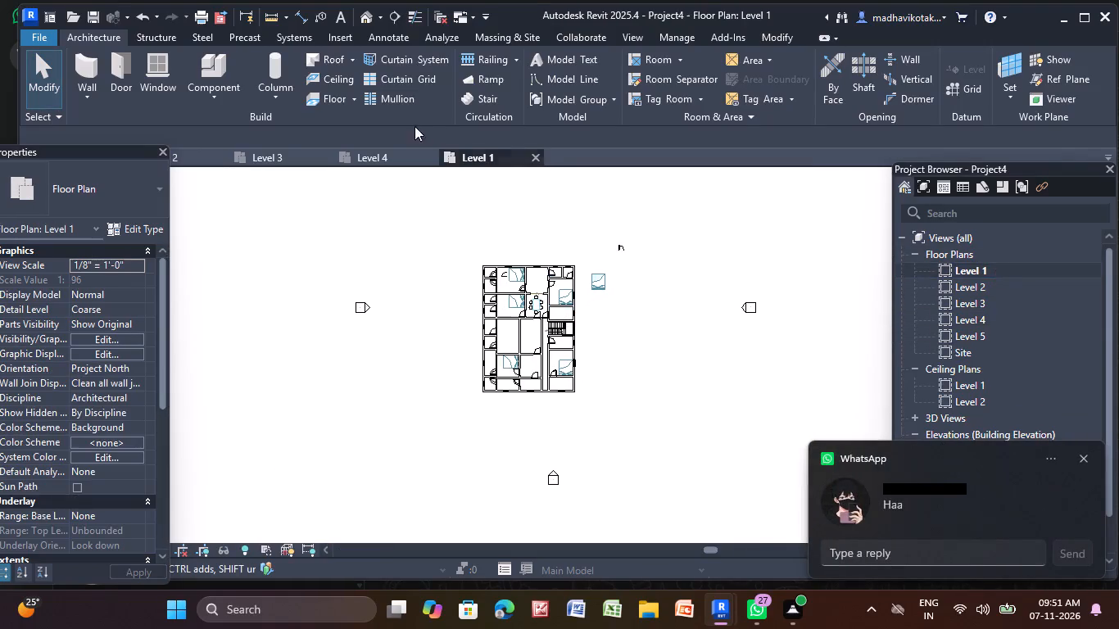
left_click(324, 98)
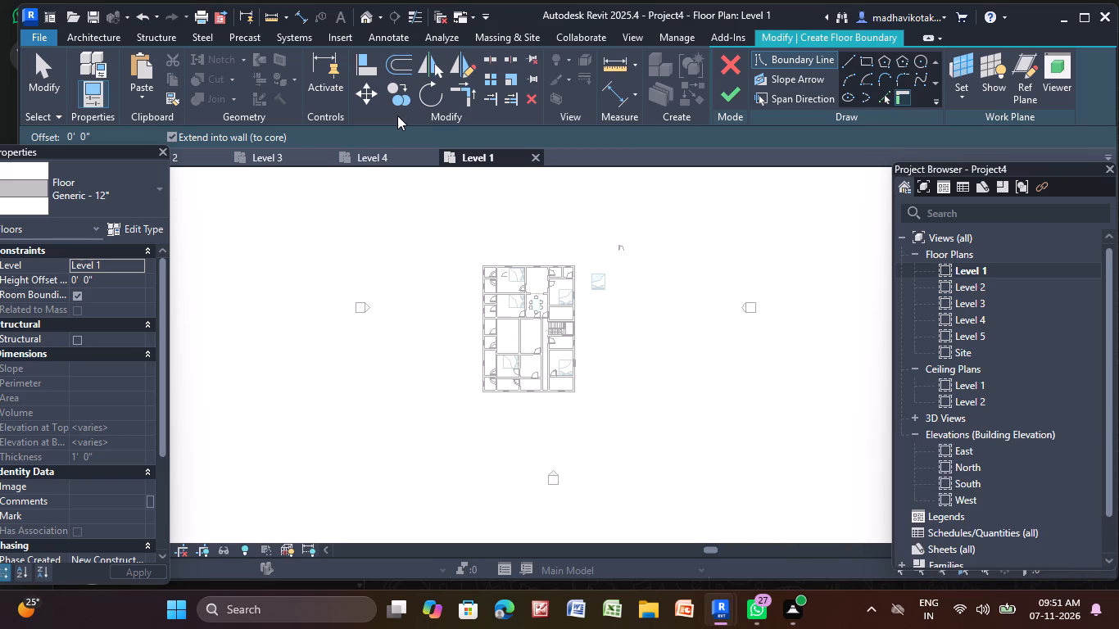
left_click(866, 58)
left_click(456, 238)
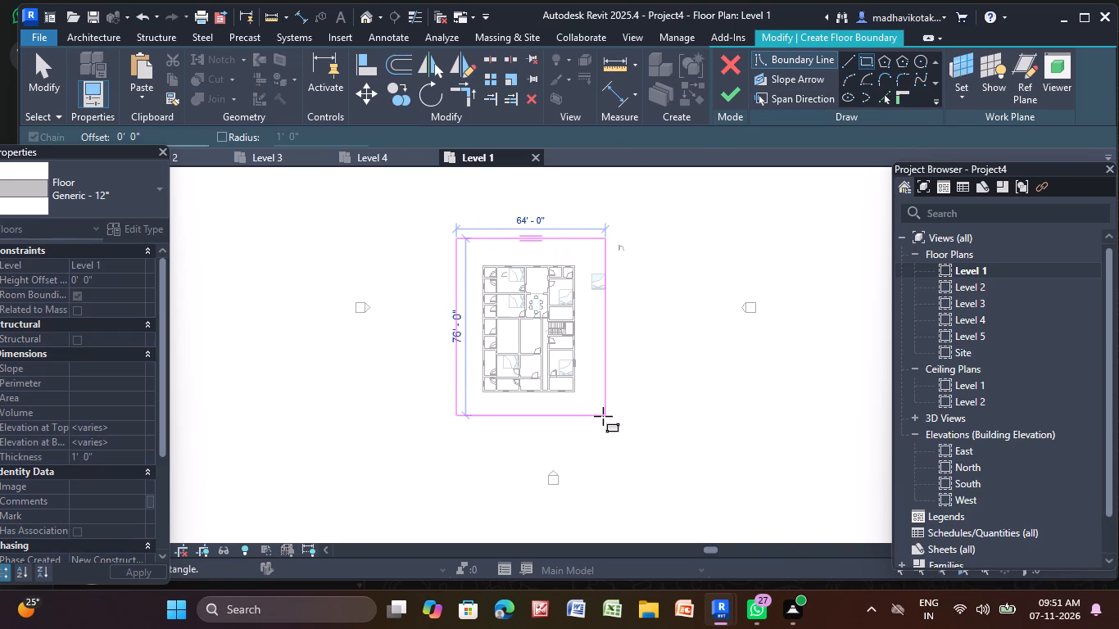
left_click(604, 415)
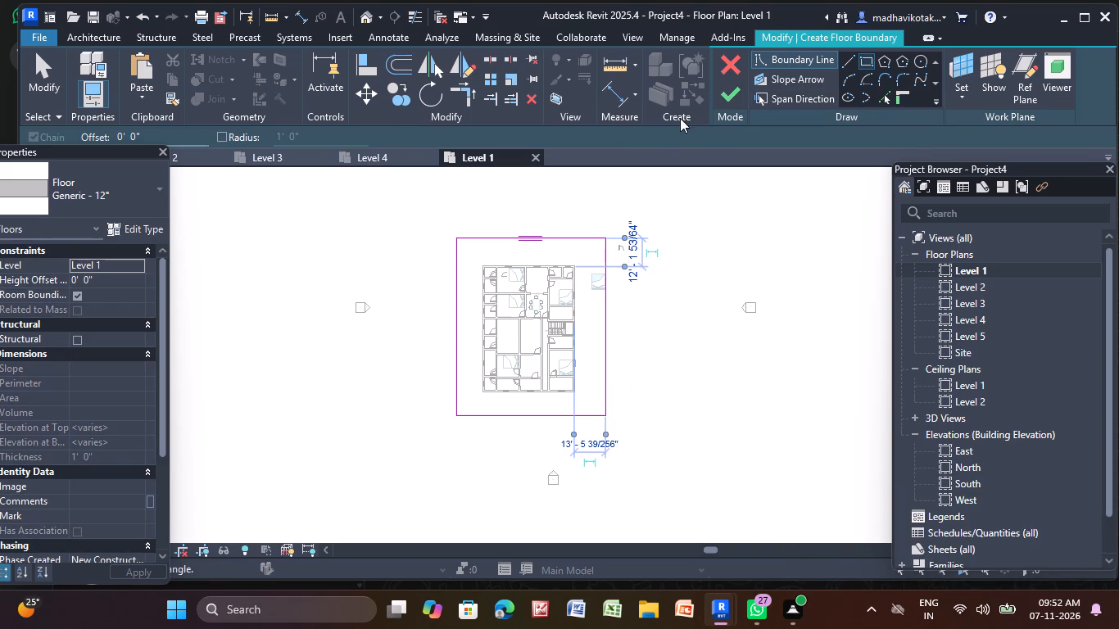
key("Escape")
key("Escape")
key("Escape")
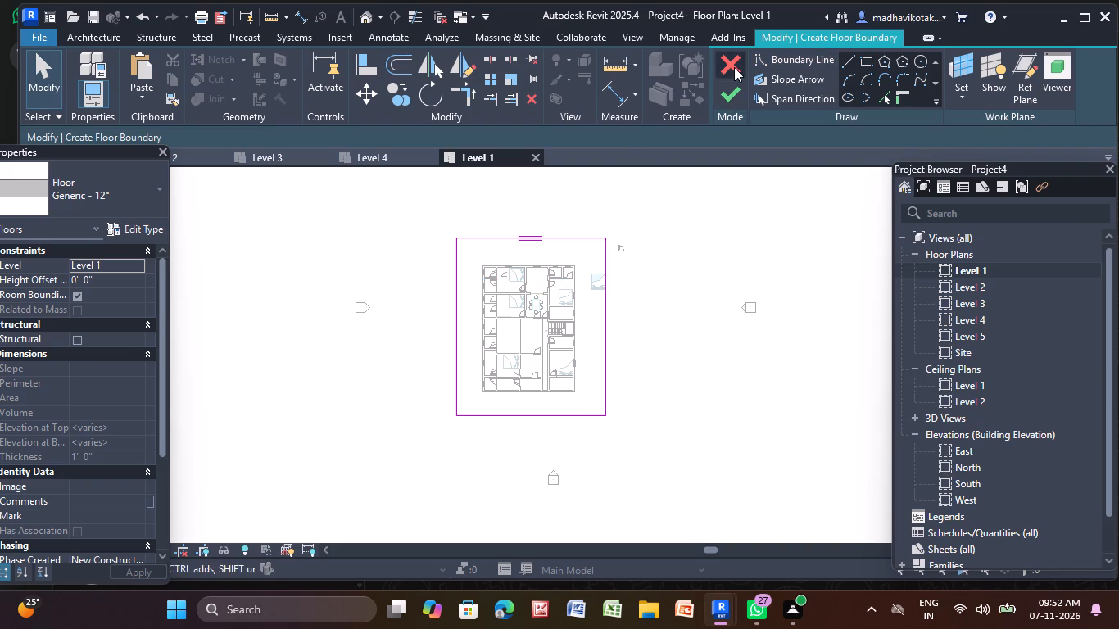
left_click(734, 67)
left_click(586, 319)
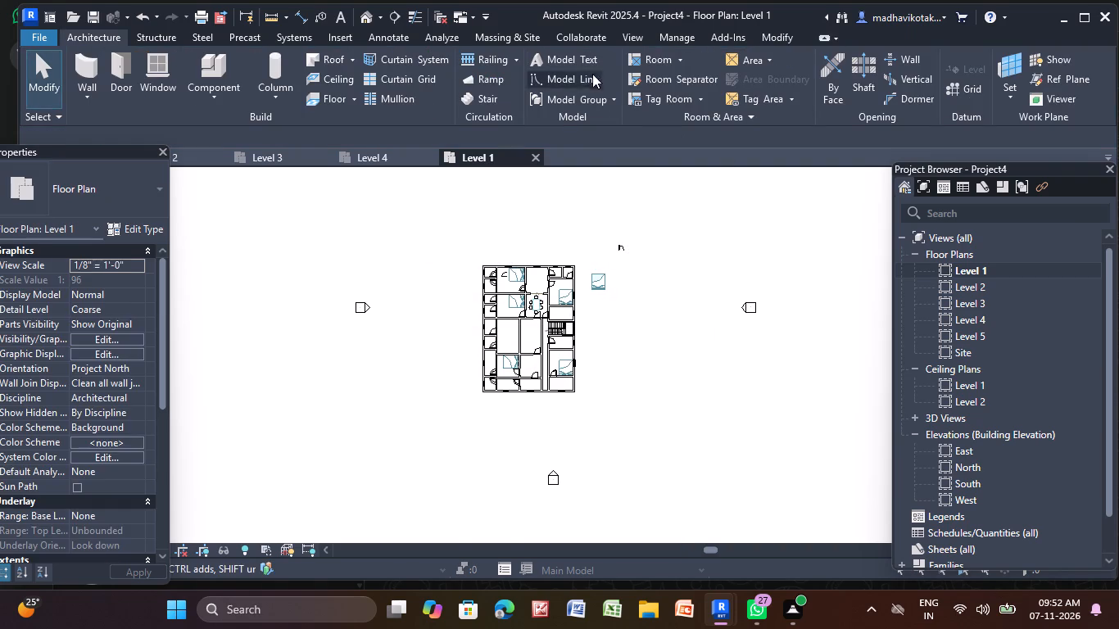
Create a Grassland - 16" toposolid on Level 1, sketched as a rectangle about 68' by 88' surrounding the building.
left_click(478, 34)
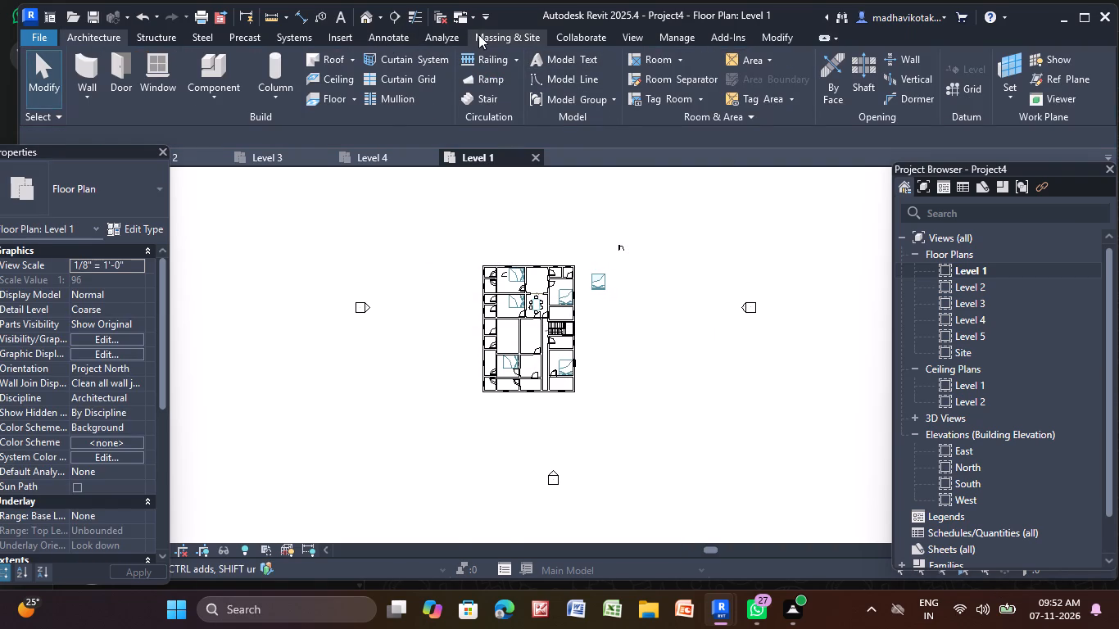
left_click(495, 57)
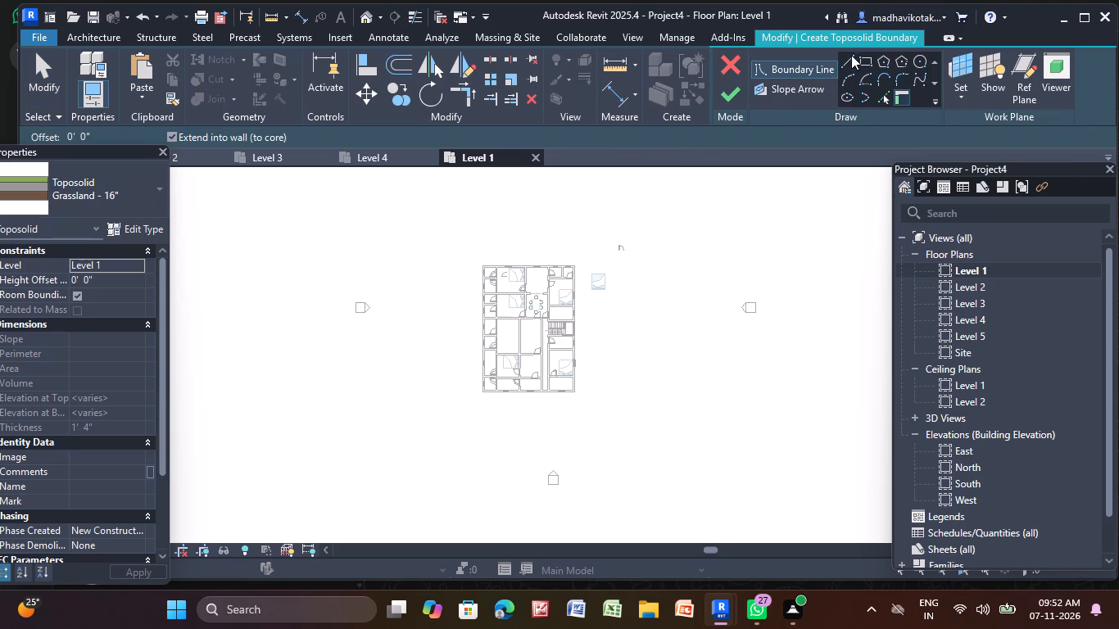
left_click(864, 57)
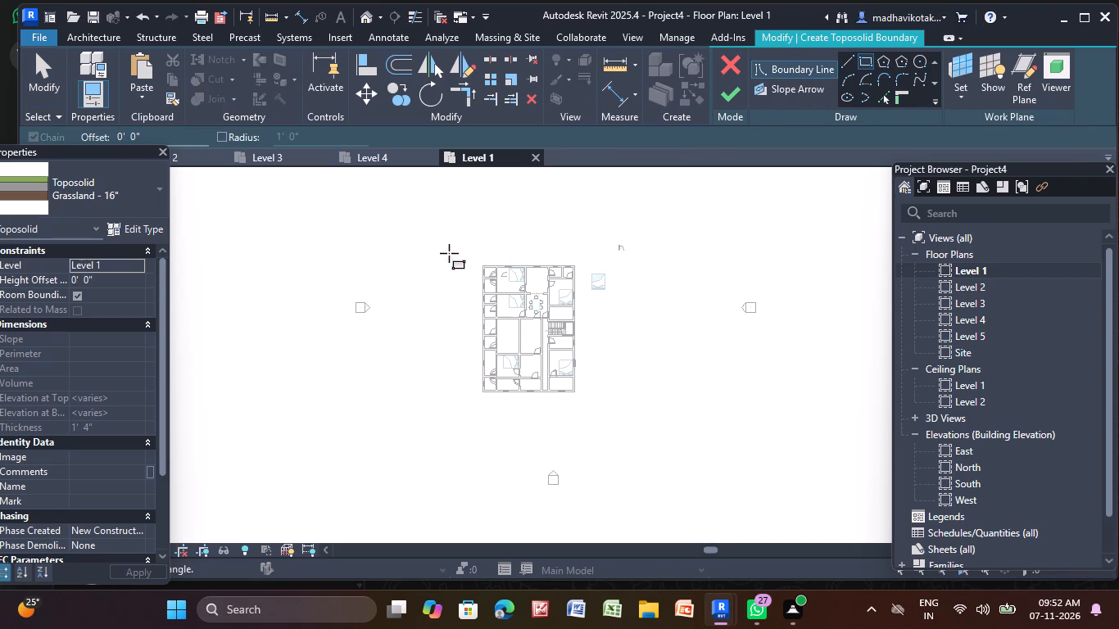
left_click(451, 231)
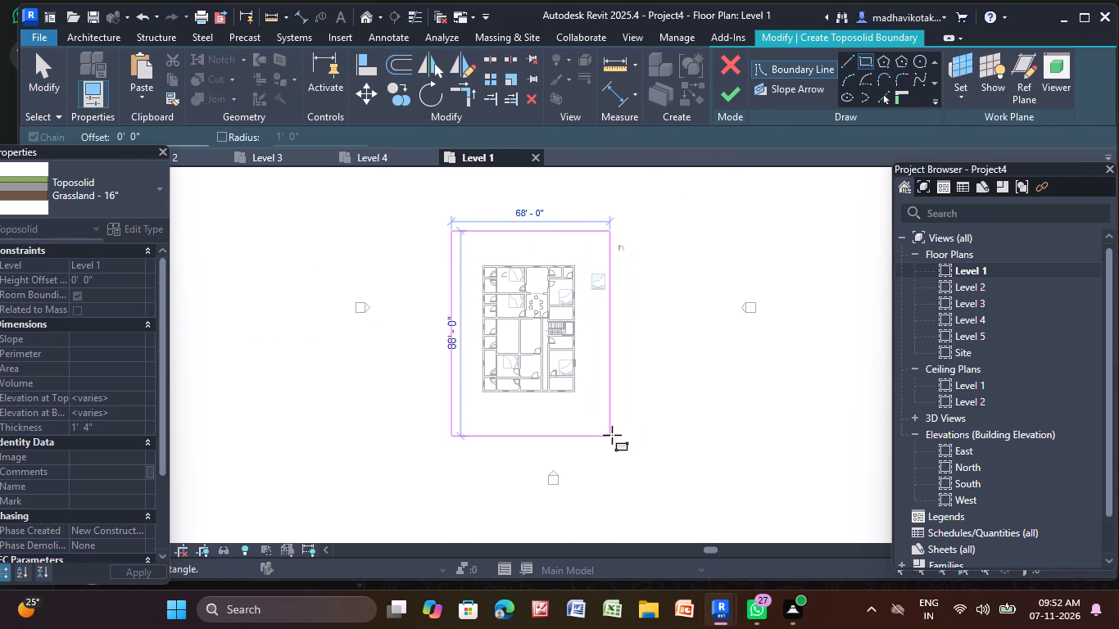
left_click(610, 433)
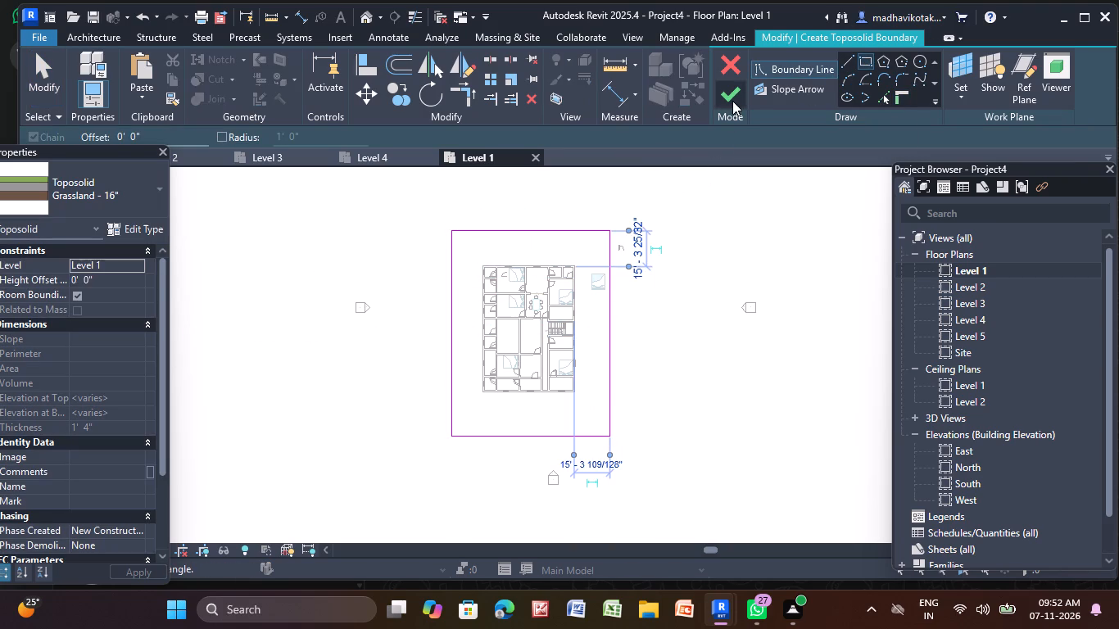
left_click(730, 97)
left_click(684, 311)
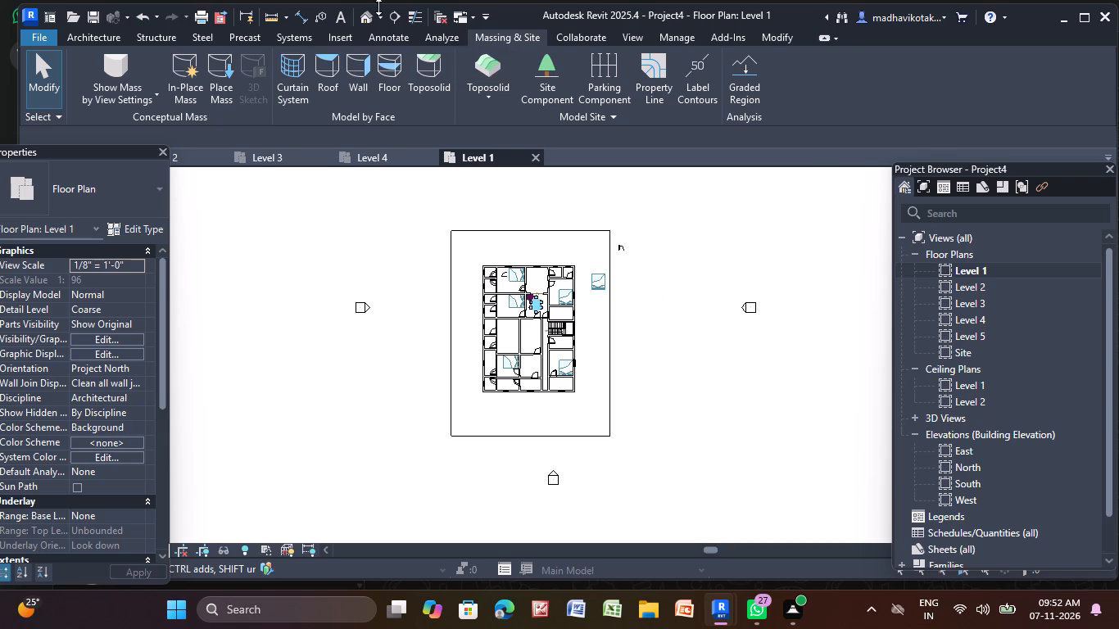
Check the grass toposolid around the building in 3D, including the flat patterned element lying in the grass.
left_click(365, 16)
scroll(623, 423, "down", 6)
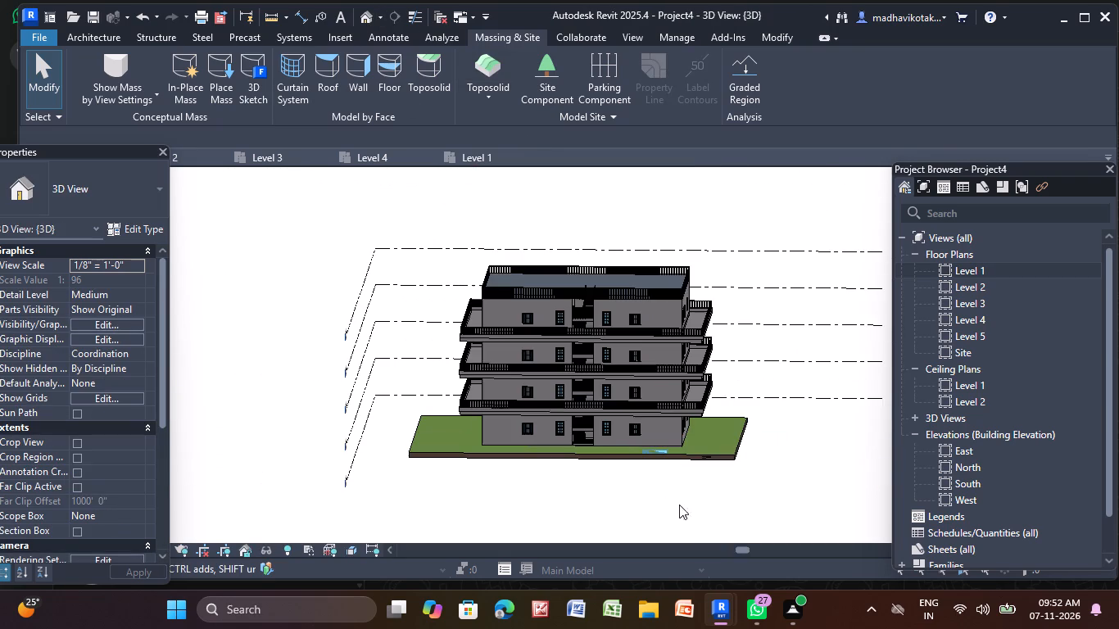
middle_click_drag(679, 488, 623, 531, "shift")
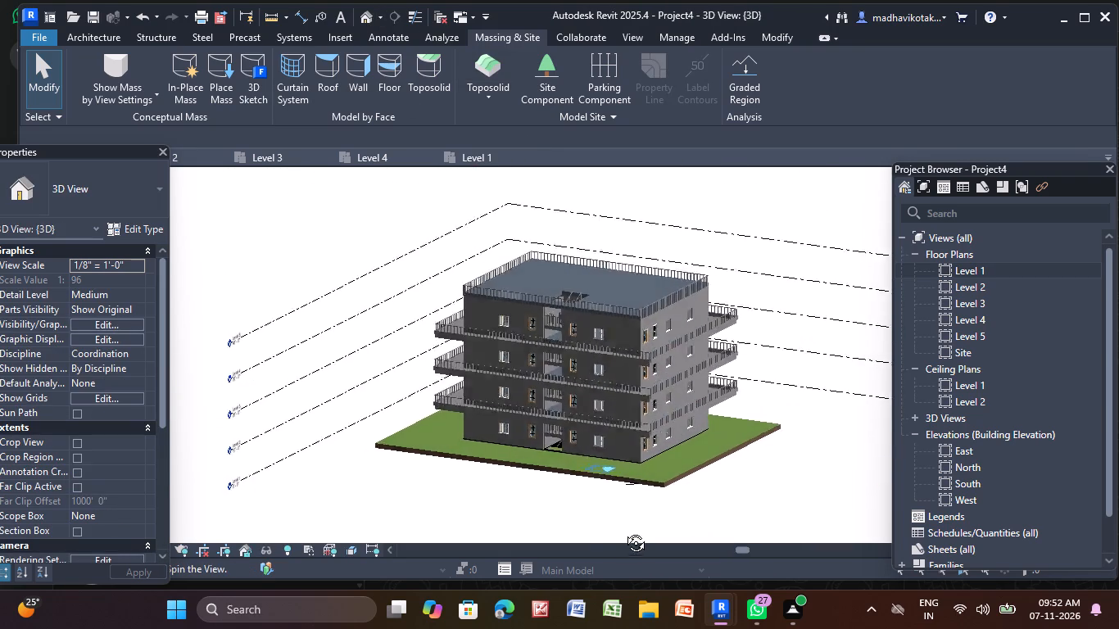
middle_click_drag(623, 531, 310, 514, "shift")
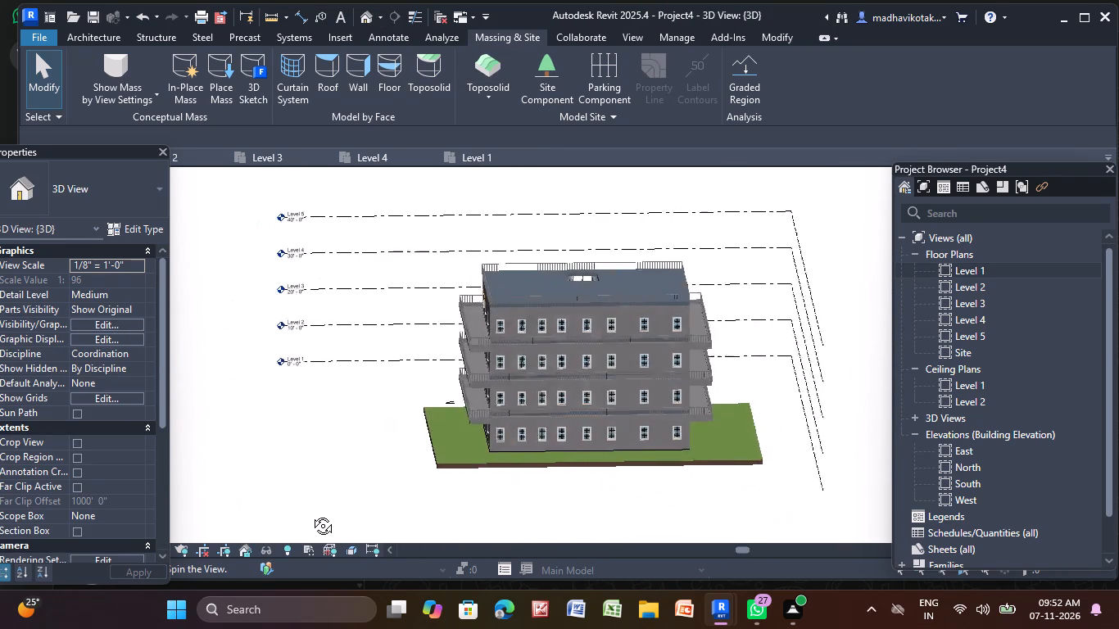
middle_click_drag(310, 514, 696, 517, "shift")
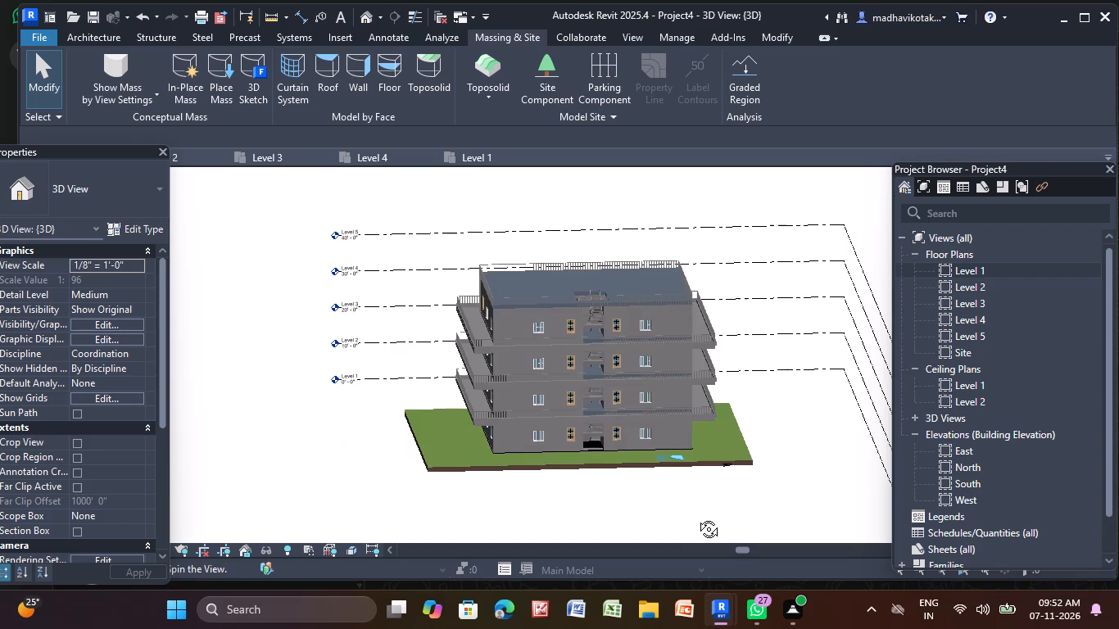
middle_click_drag(696, 517, 697, 517, "shift")
scroll(606, 451, "up", 3)
scroll(677, 455, "up", 10)
scroll(828, 471, "up", 4)
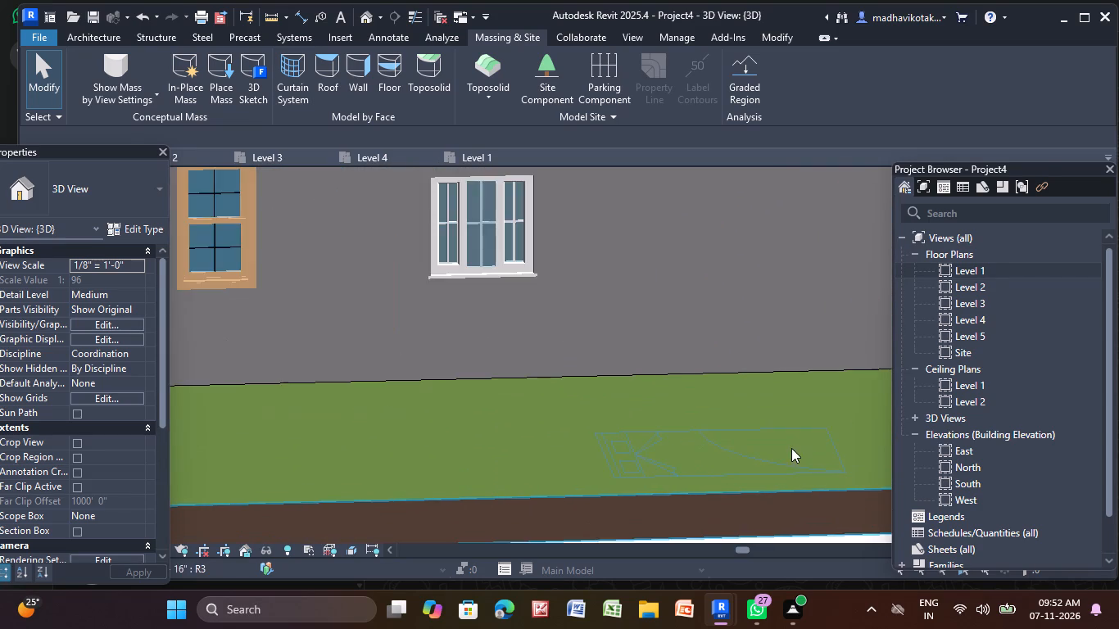
left_click(772, 451)
key("Escape")
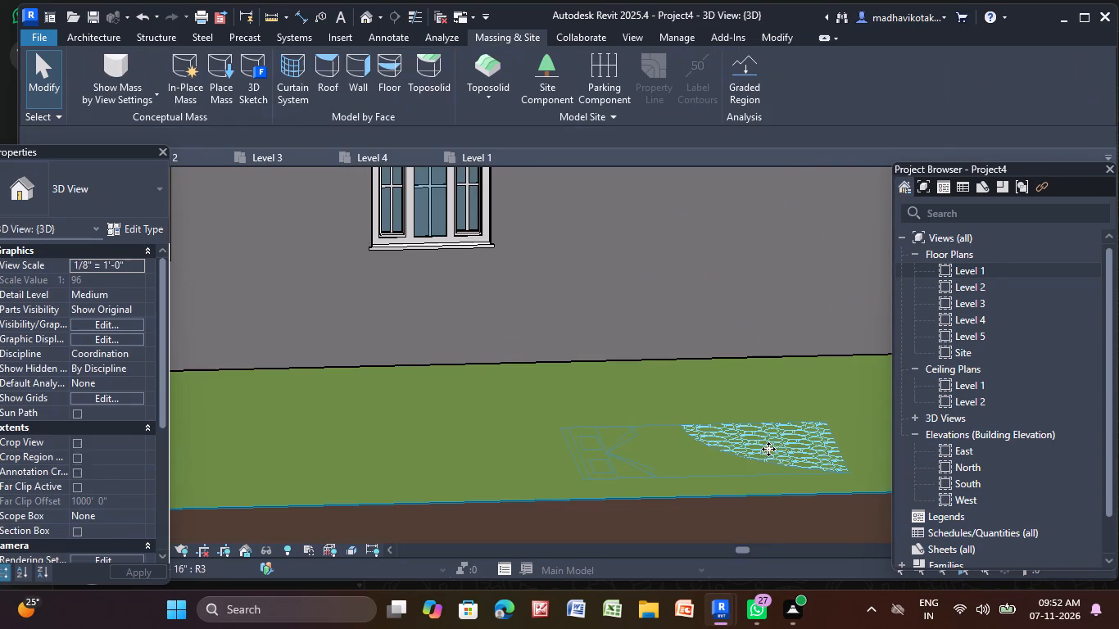
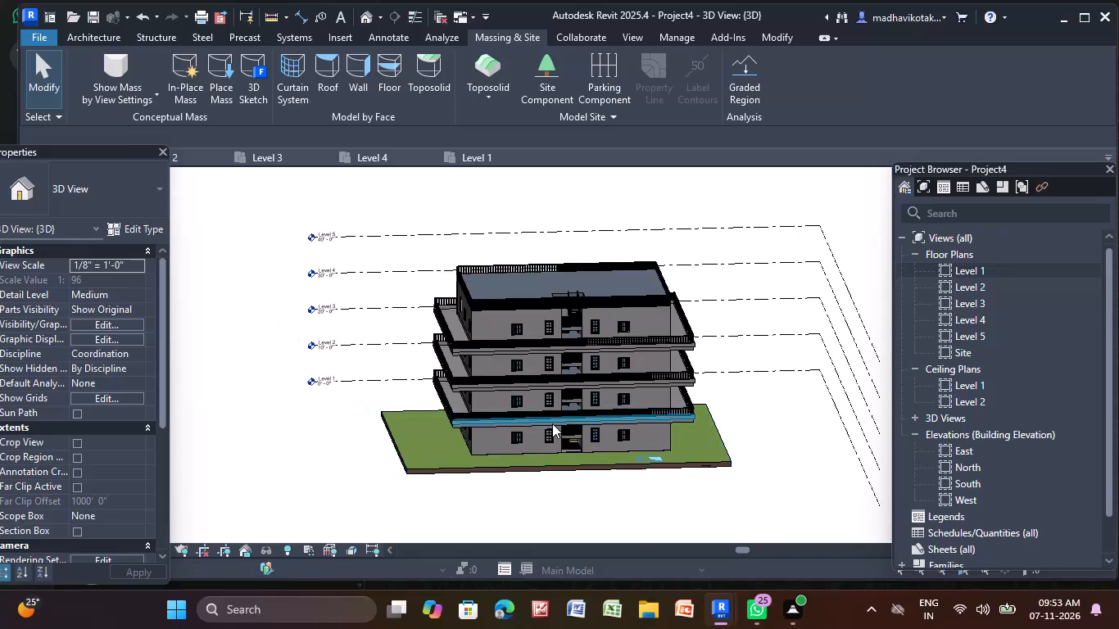
Start the Paint tool in the 3D view and browse the project materials for one to apply to the building's faces.
middle_click_drag(590, 438, 567, 399, "shift")
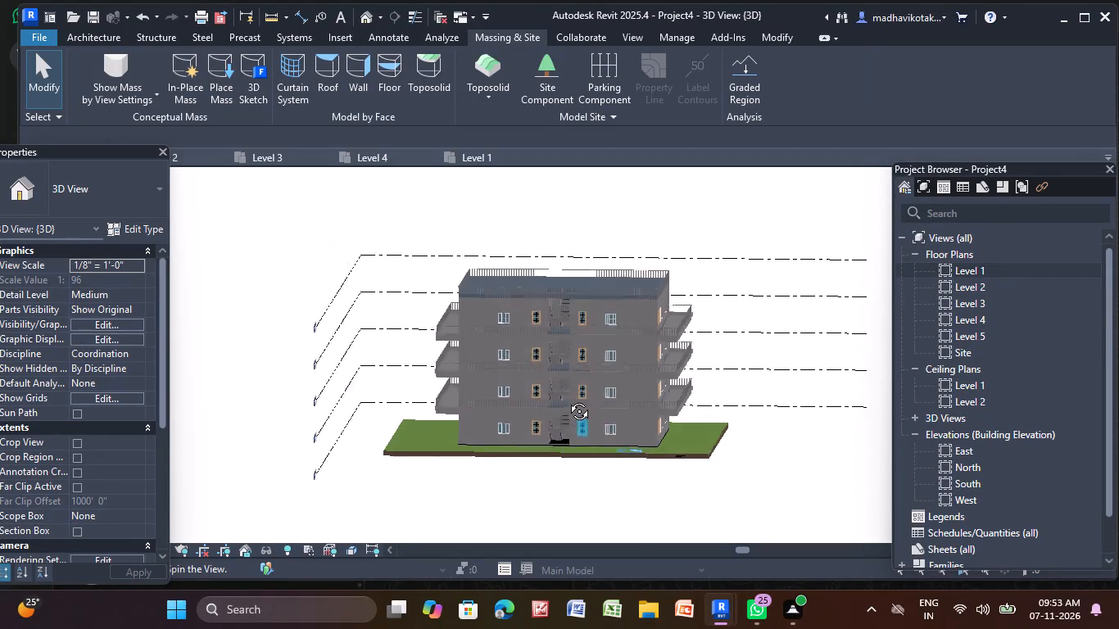
middle_click_drag(567, 399, 581, 397, "shift")
scroll(578, 369, "up", 4)
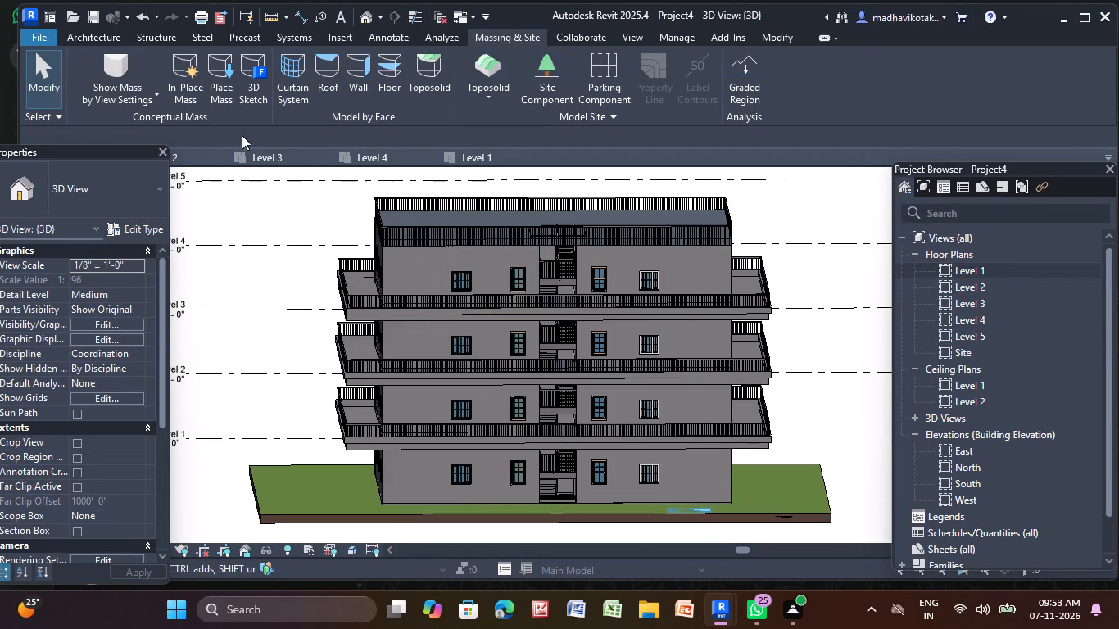
left_click(90, 34)
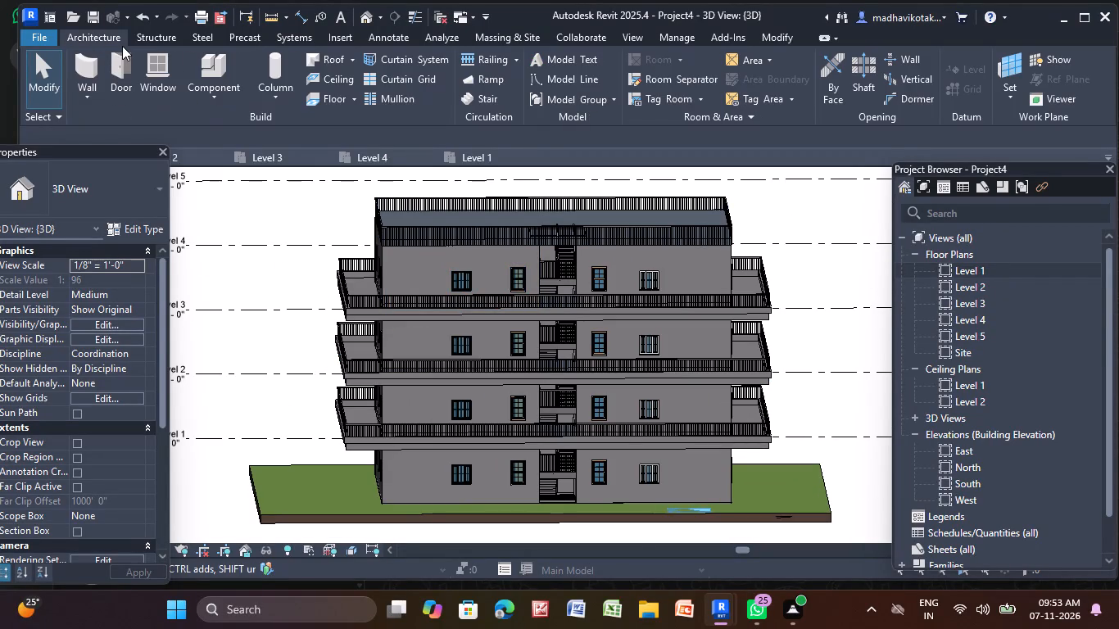
left_click(567, 80)
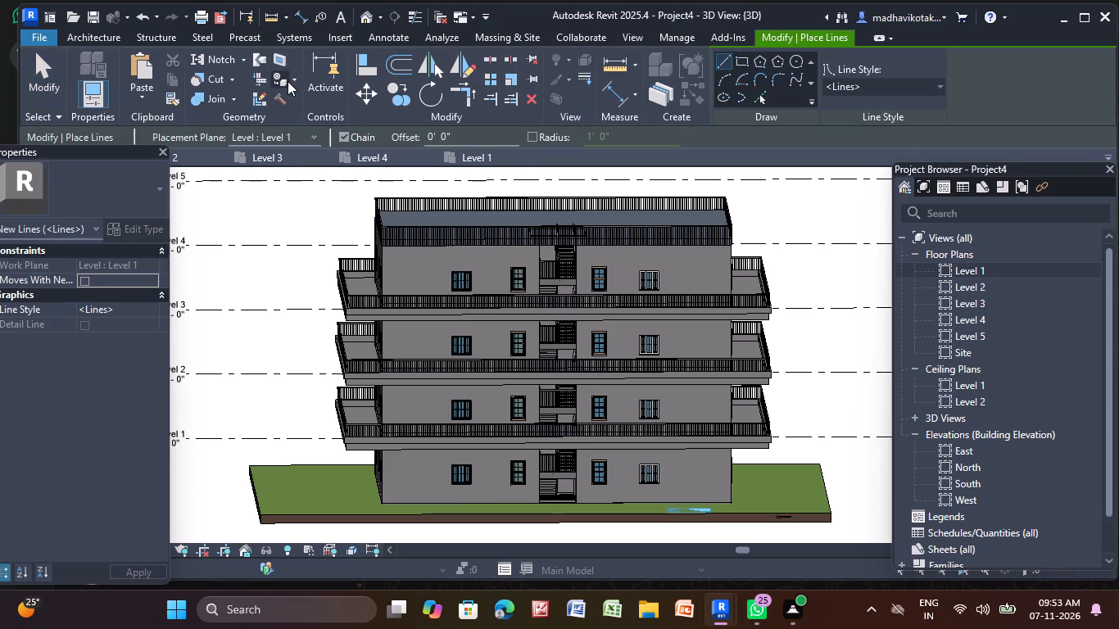
left_click(292, 79)
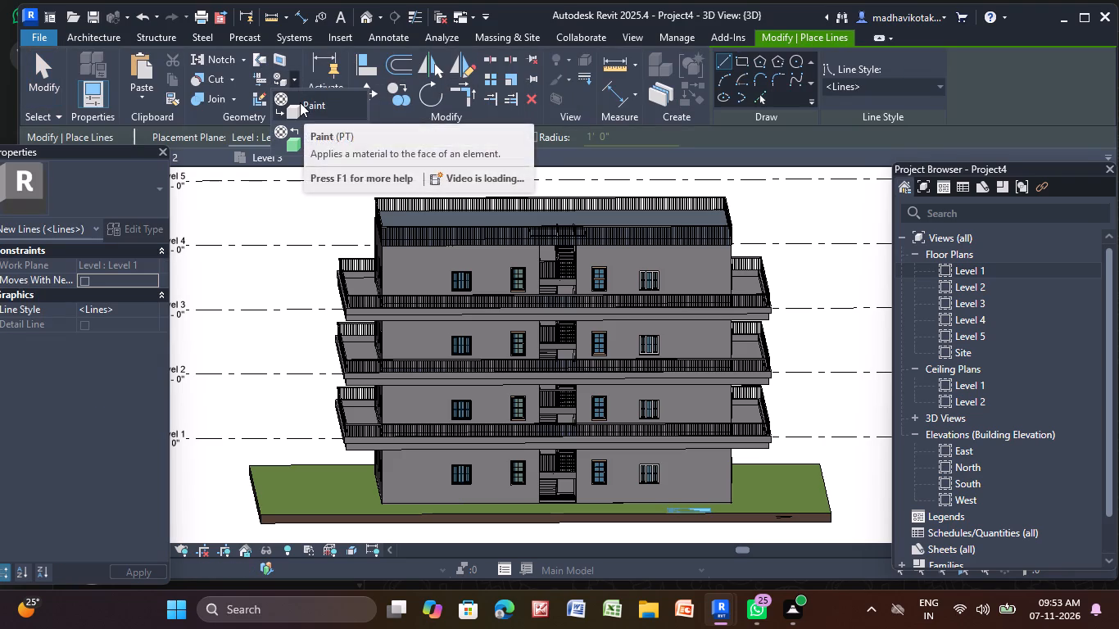
left_click(300, 102)
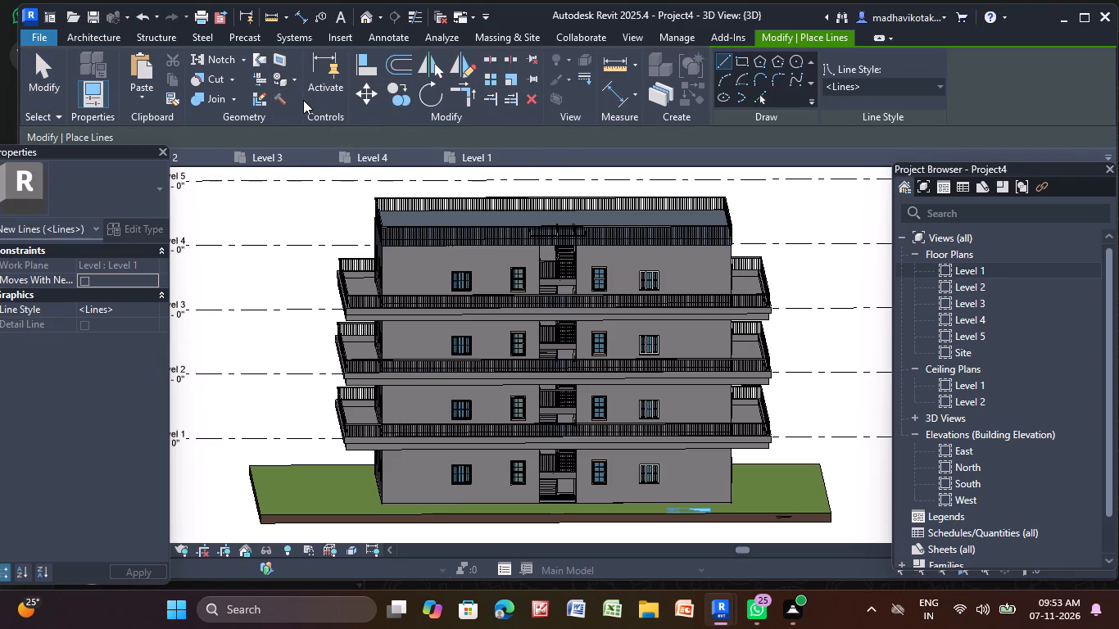
scroll(139, 227, "down", 3)
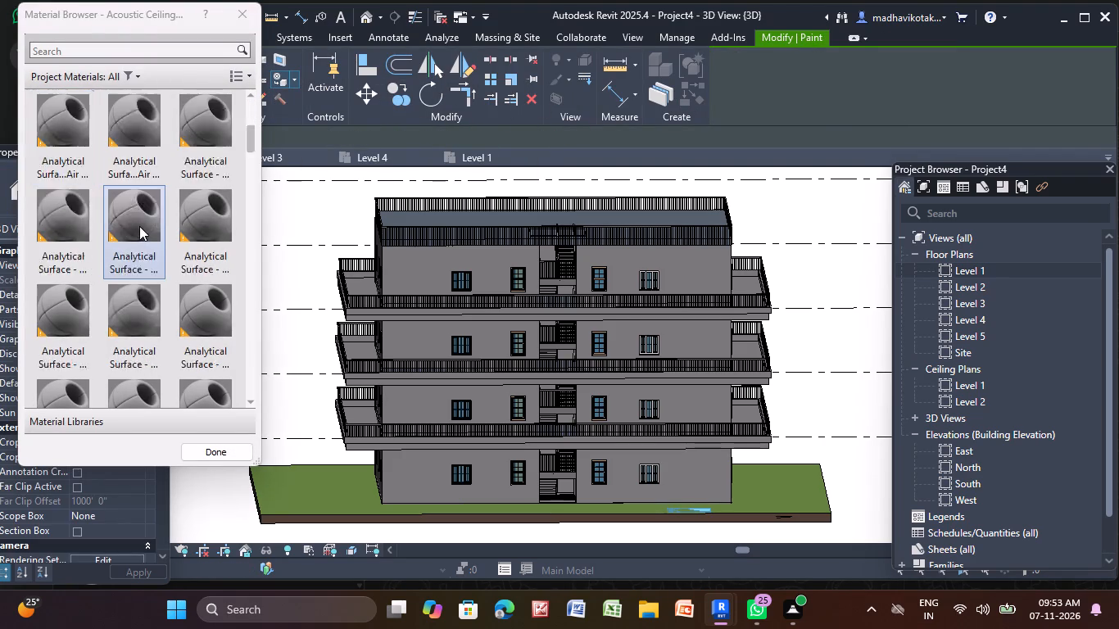
scroll(139, 226, "down", 6)
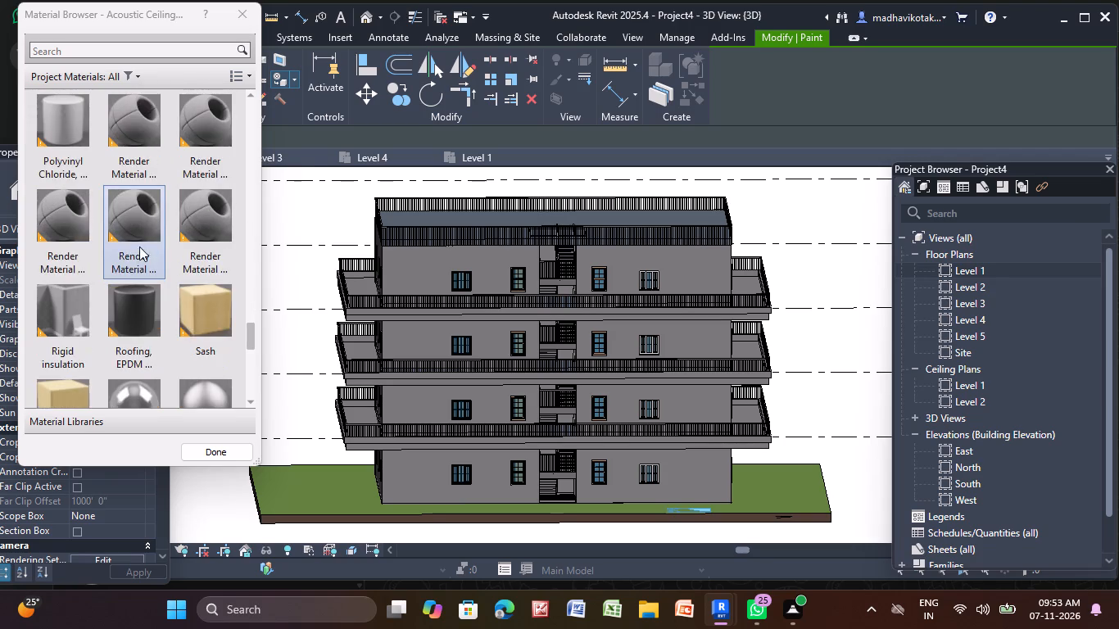
scroll(142, 245, "down", 8)
scroll(87, 356, "up", 1)
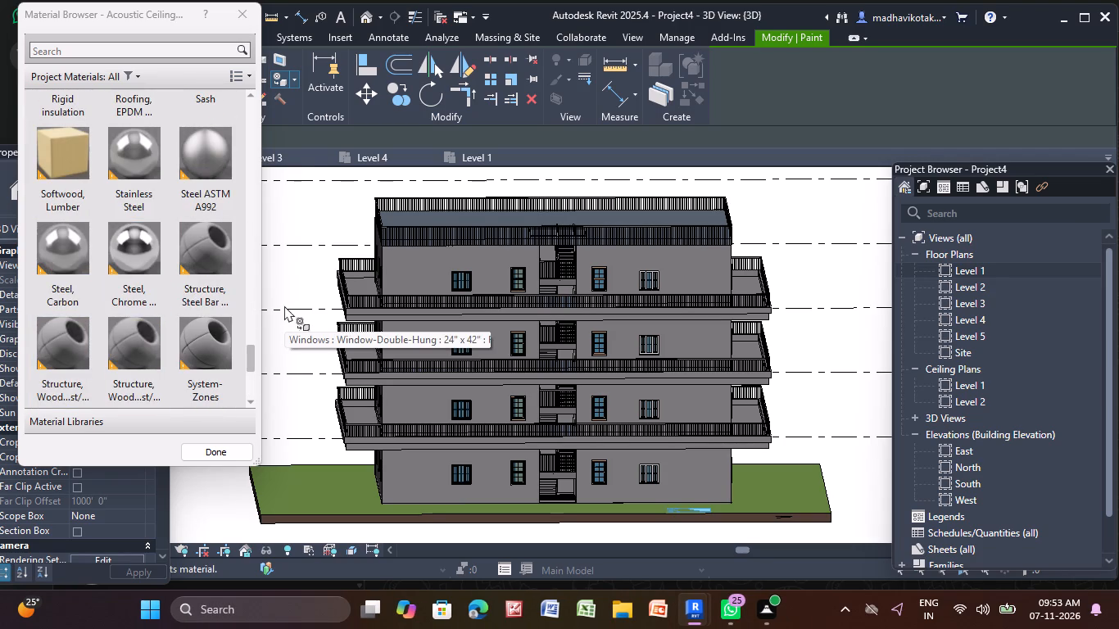
scroll(284, 306, "down", 3)
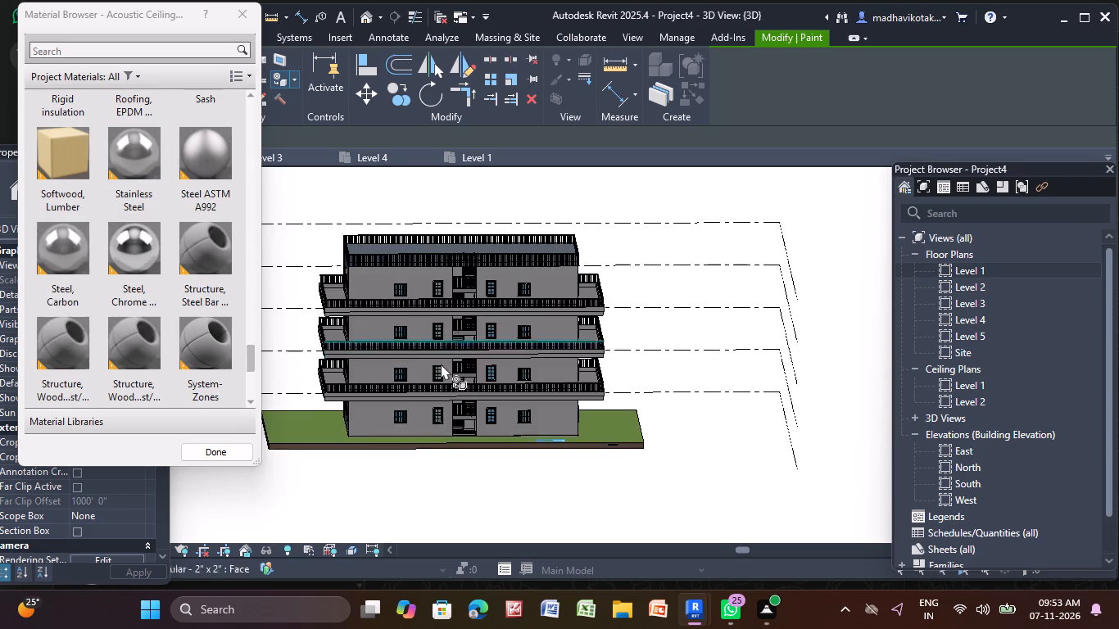
scroll(441, 361, "up", 5)
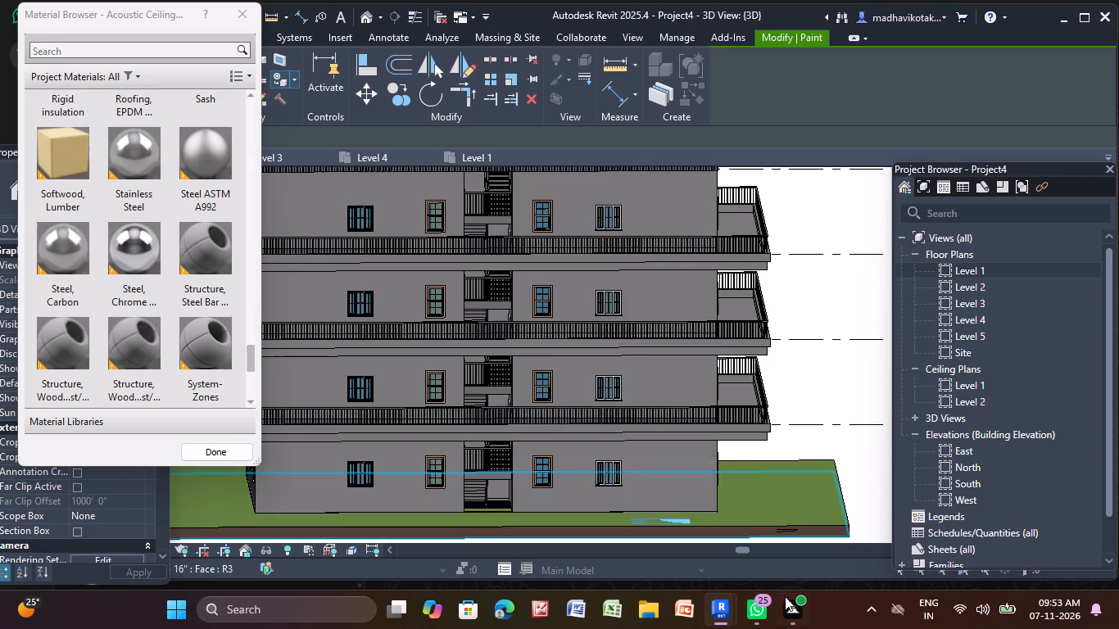
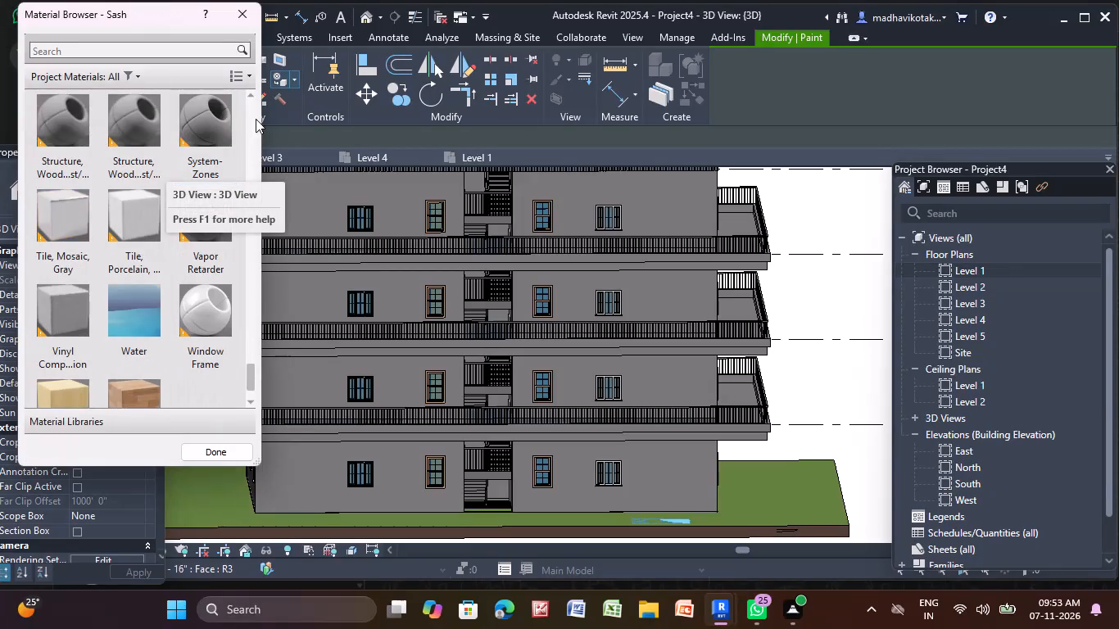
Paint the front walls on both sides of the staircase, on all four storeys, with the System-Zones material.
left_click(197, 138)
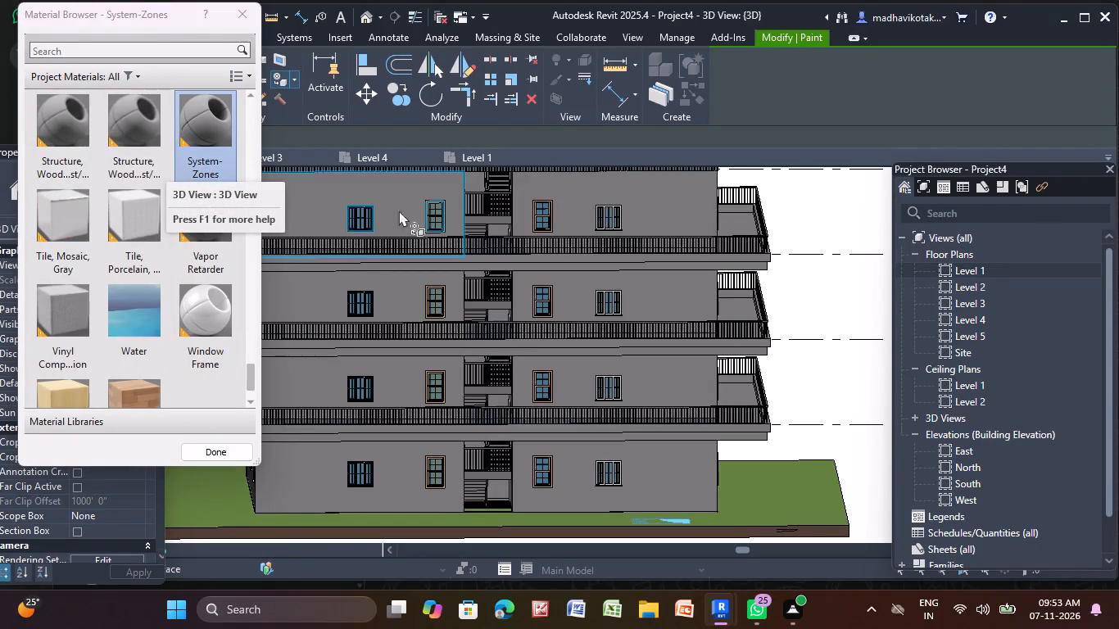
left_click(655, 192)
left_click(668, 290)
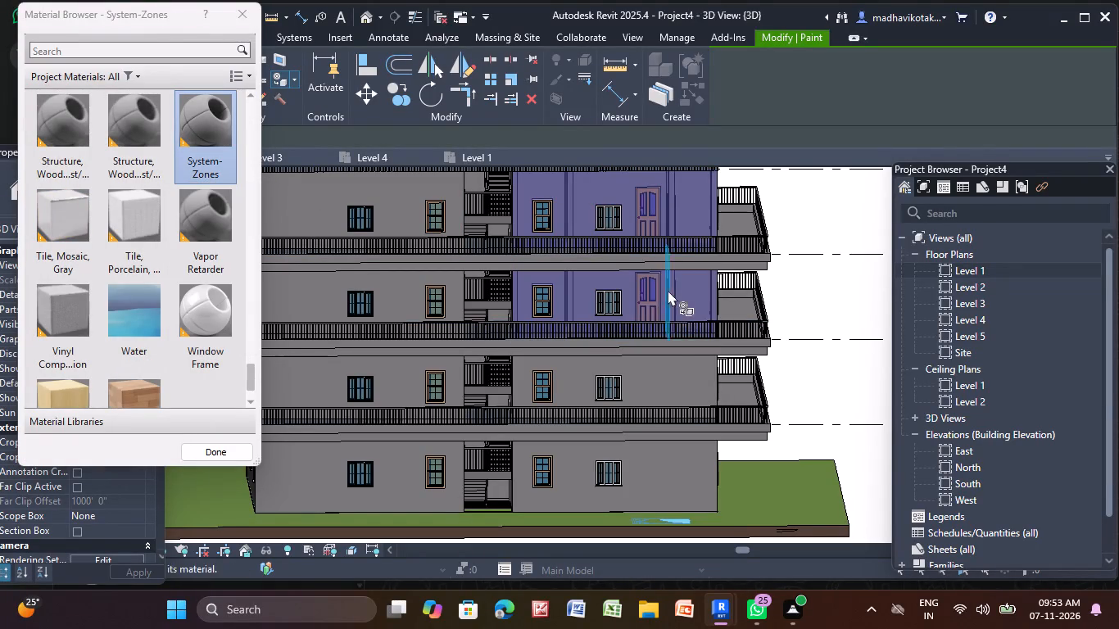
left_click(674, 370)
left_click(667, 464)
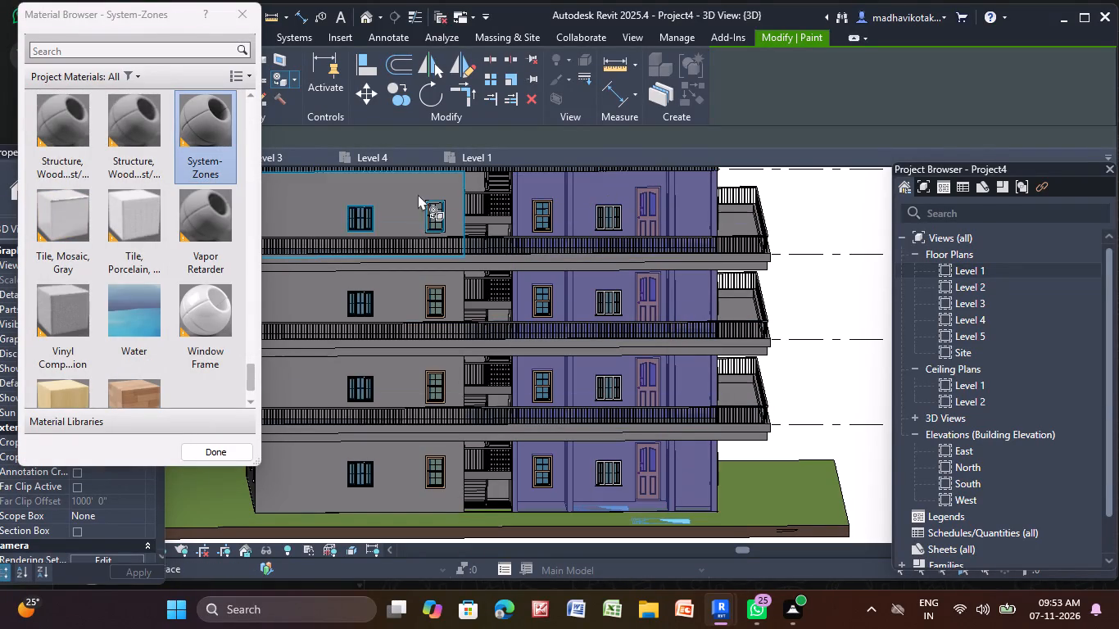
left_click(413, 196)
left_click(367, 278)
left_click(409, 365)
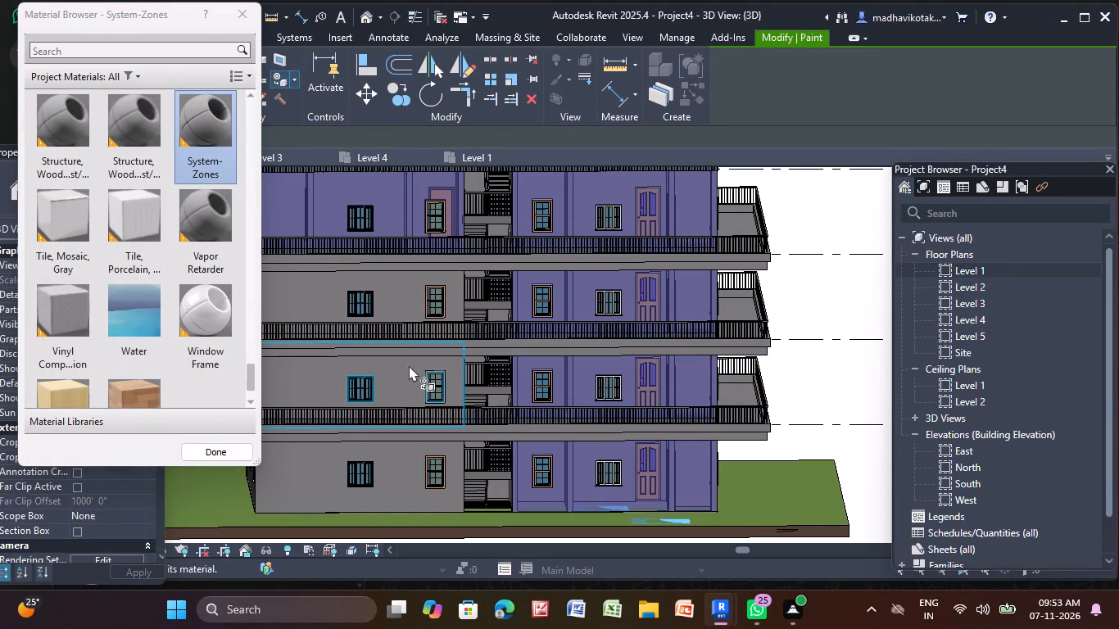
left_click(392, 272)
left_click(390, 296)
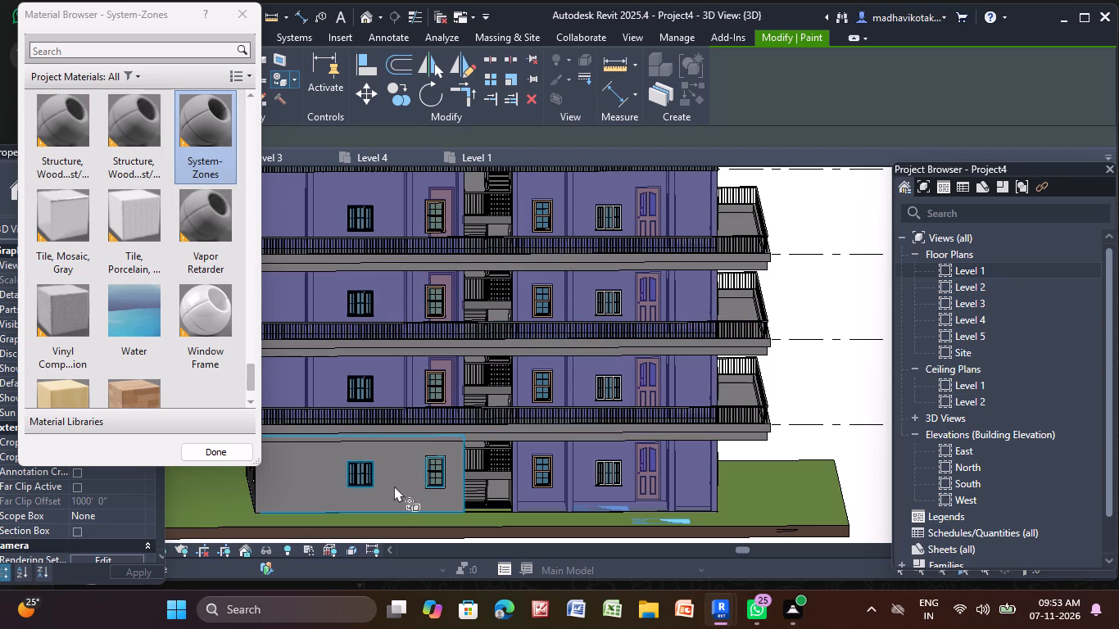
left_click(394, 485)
Paint the front walls on both sides of the staircase, on all four storeys, with Tile, Porcelain, 4in.
left_click(123, 213)
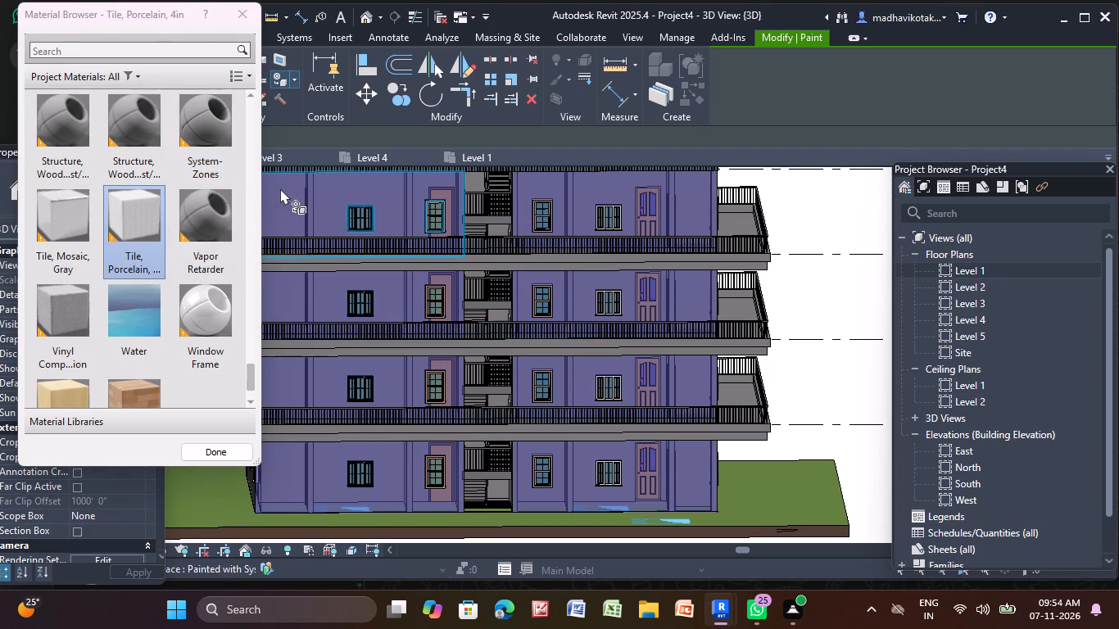
left_click(326, 202)
left_click(326, 280)
left_click(308, 371)
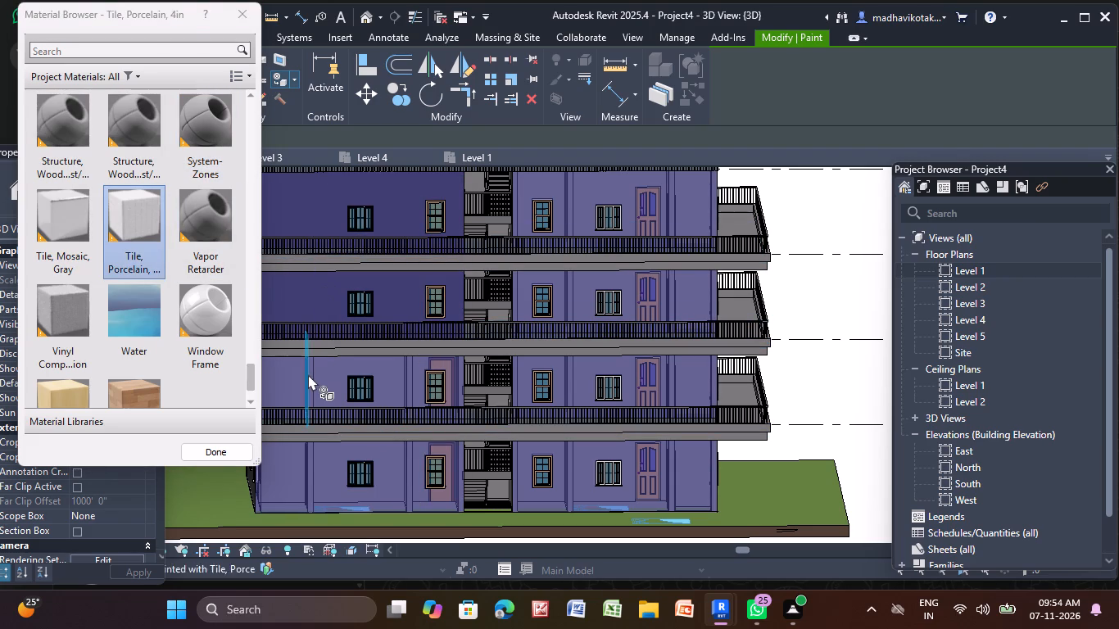
left_click(316, 383)
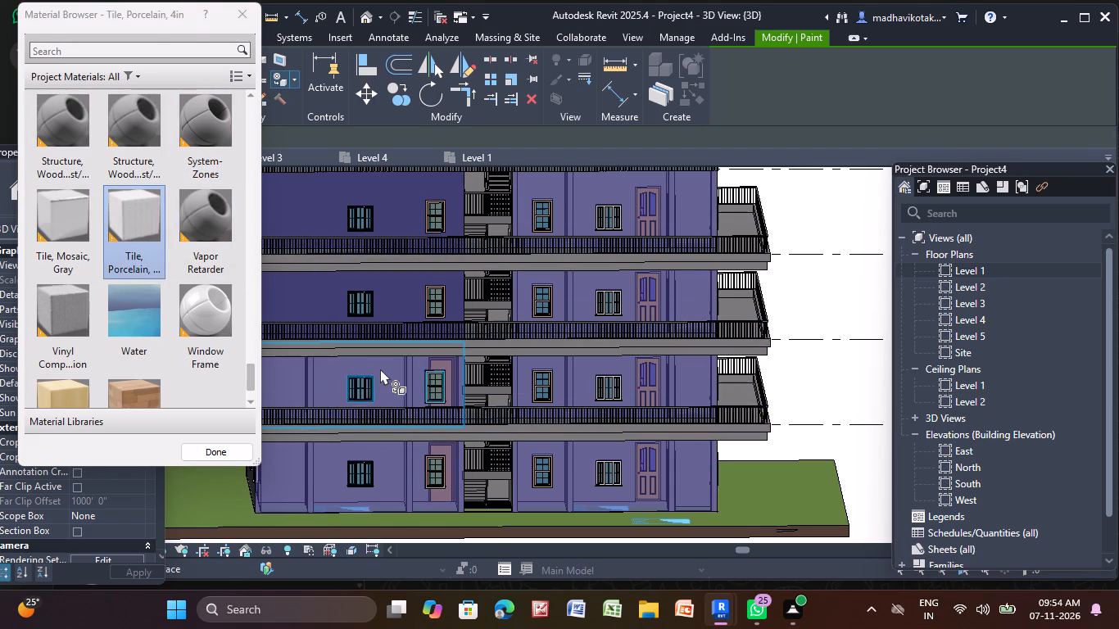
left_click(385, 369)
left_click(396, 462)
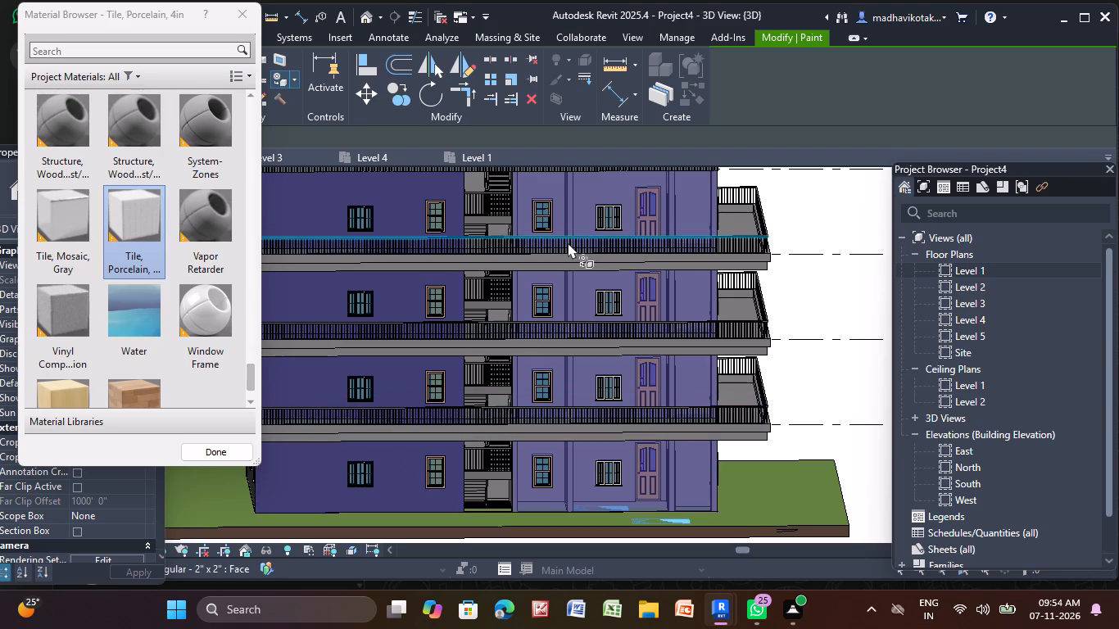
left_click(592, 188)
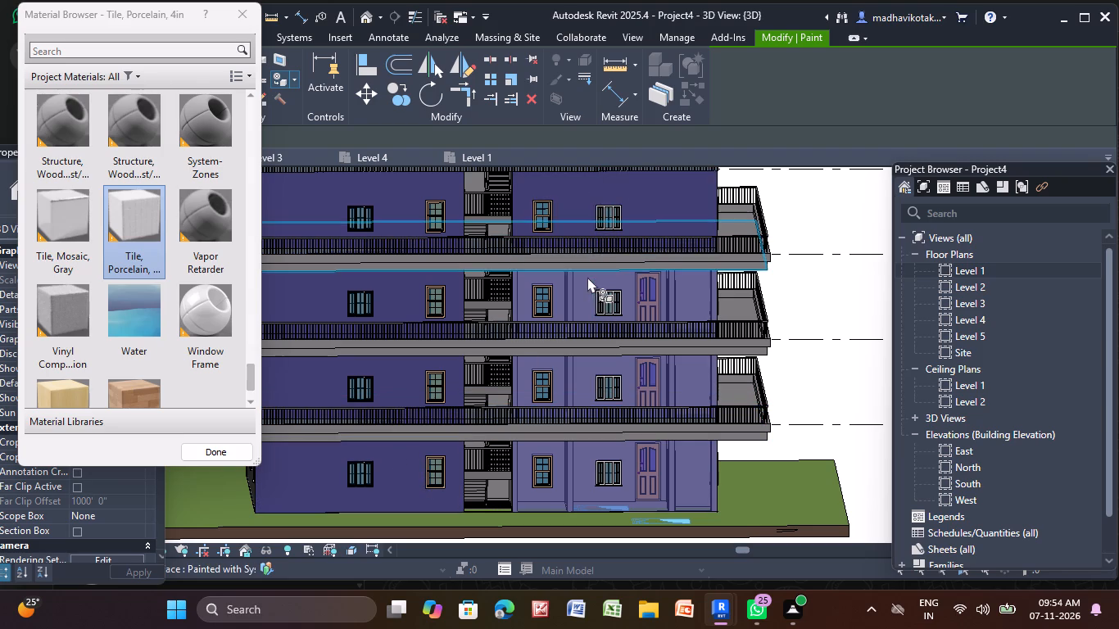
left_click(587, 277)
left_click(582, 292)
left_click(580, 382)
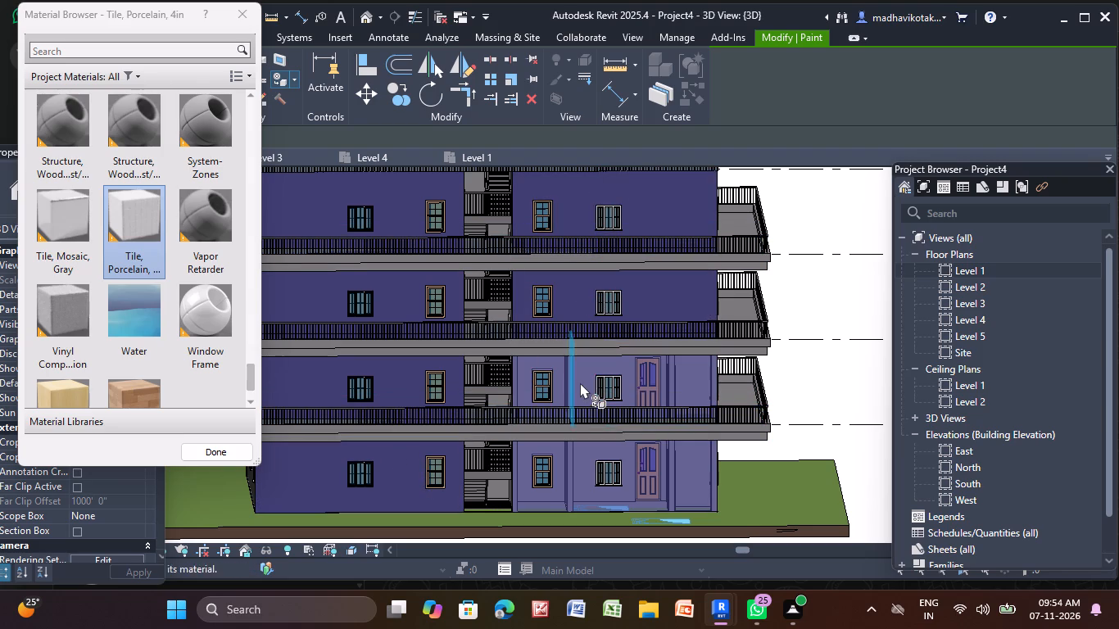
left_click(689, 378)
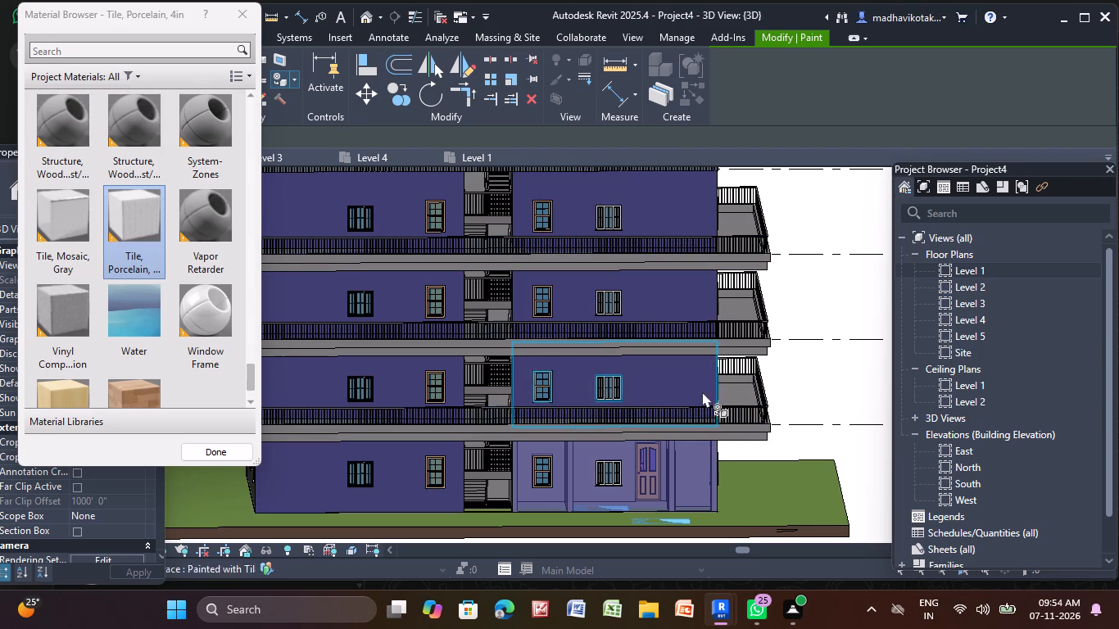
left_click(695, 458)
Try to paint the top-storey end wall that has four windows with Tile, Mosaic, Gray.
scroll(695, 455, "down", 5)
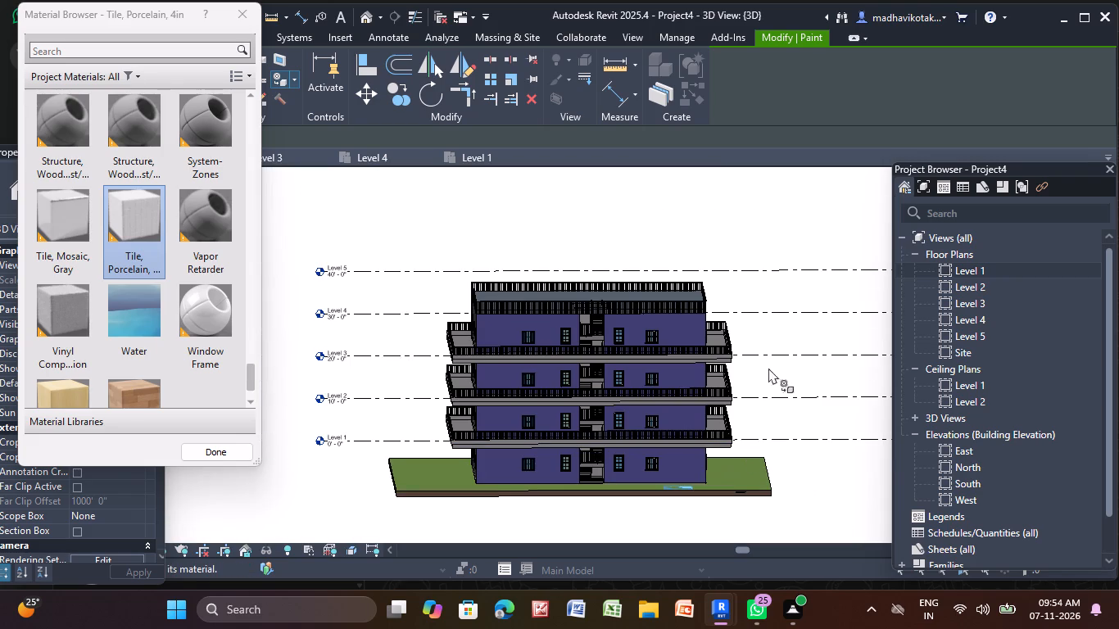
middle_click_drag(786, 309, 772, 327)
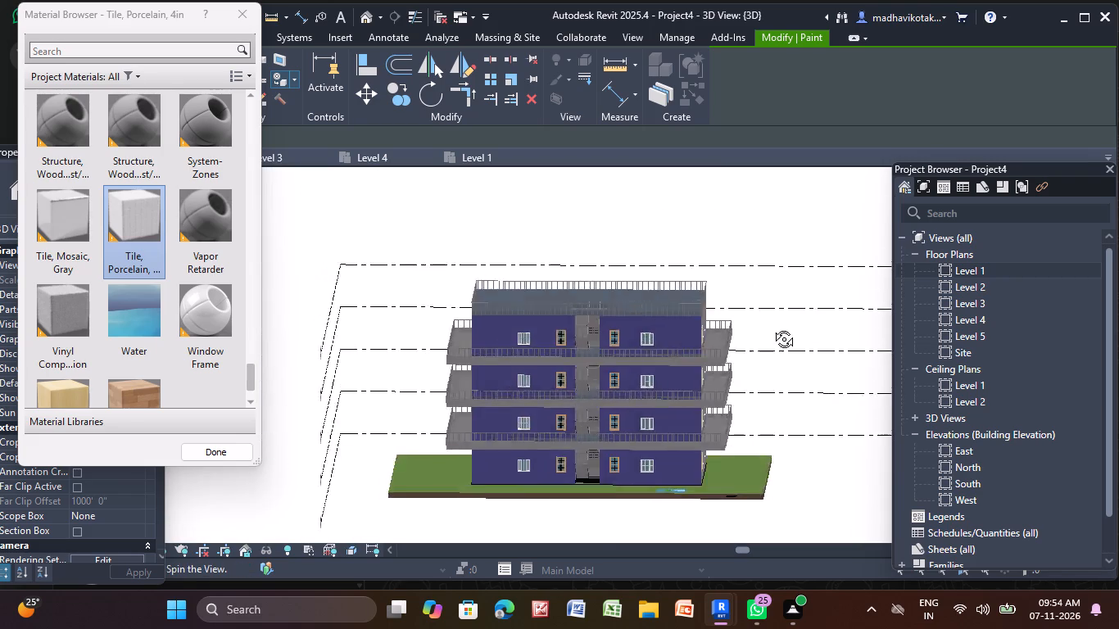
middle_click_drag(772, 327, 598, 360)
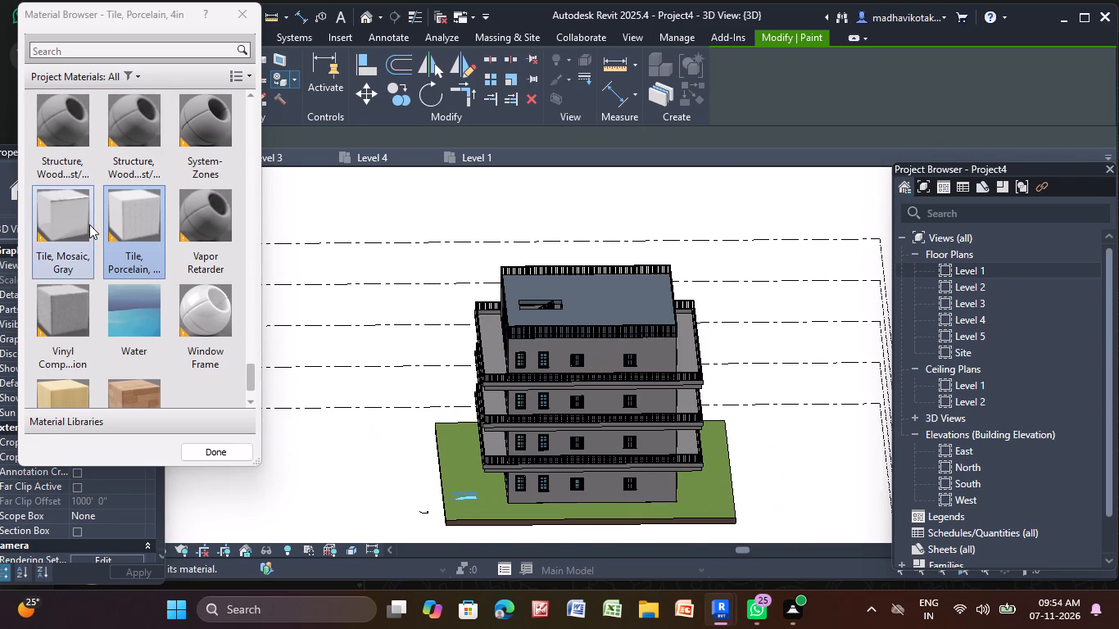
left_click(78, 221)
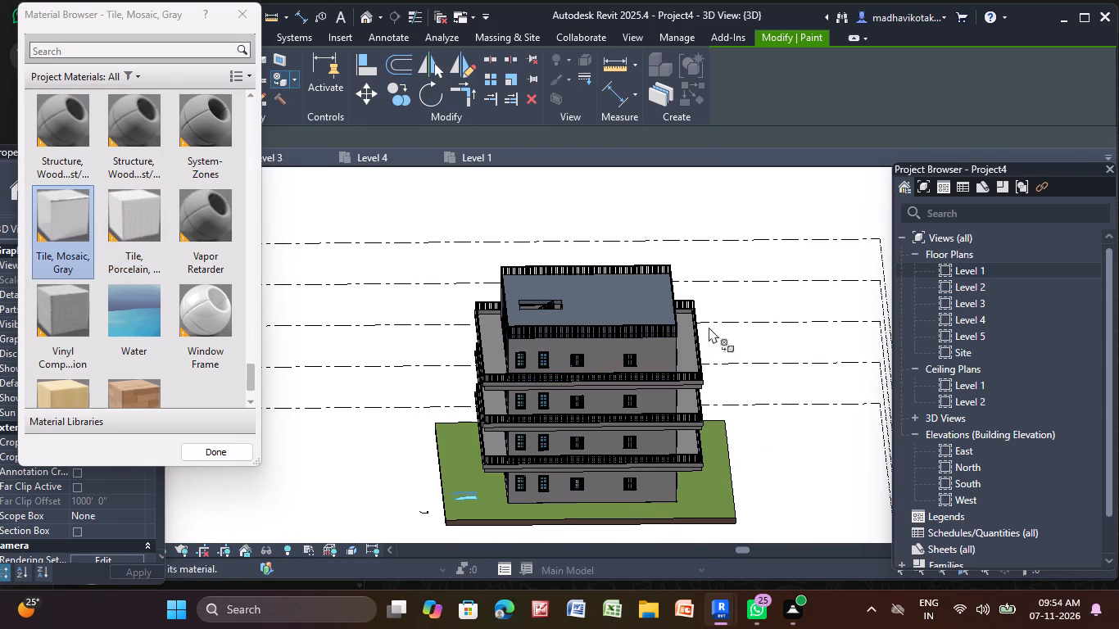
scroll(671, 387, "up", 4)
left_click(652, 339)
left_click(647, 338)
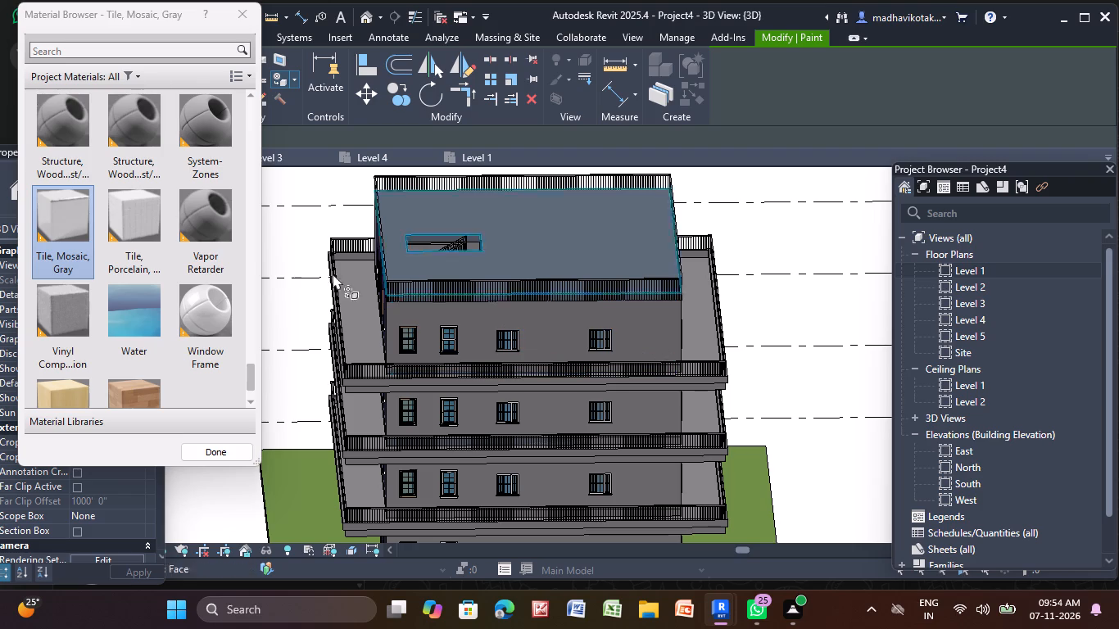
Paint the end wall with four windows per storey with Tile, Porcelain, 4in on all four storeys.
left_click(142, 225)
left_click(626, 321)
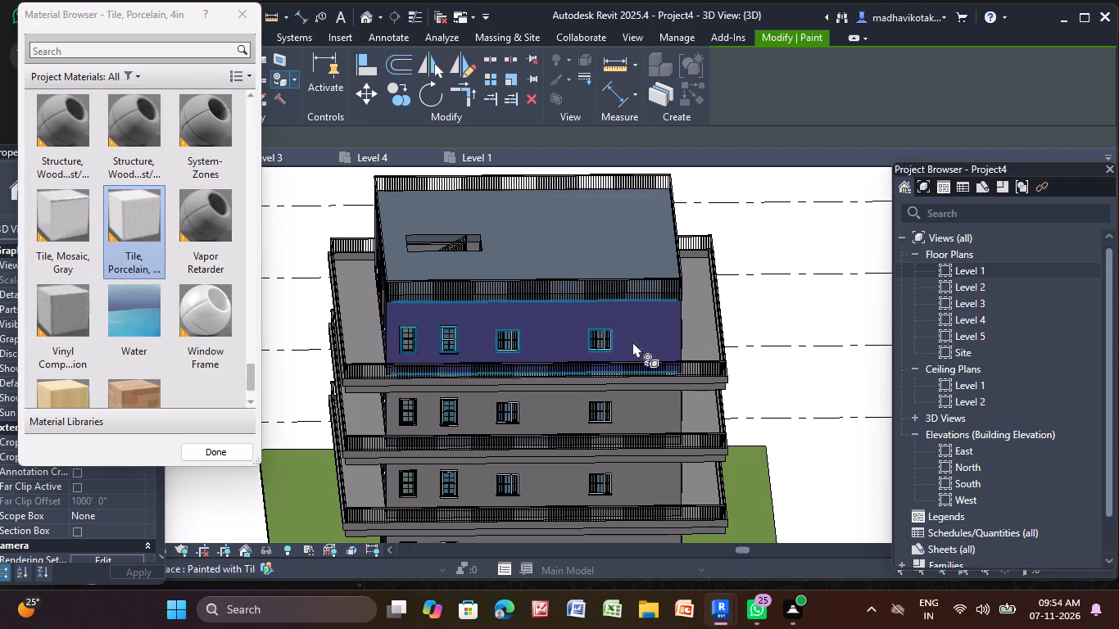
left_click(645, 406)
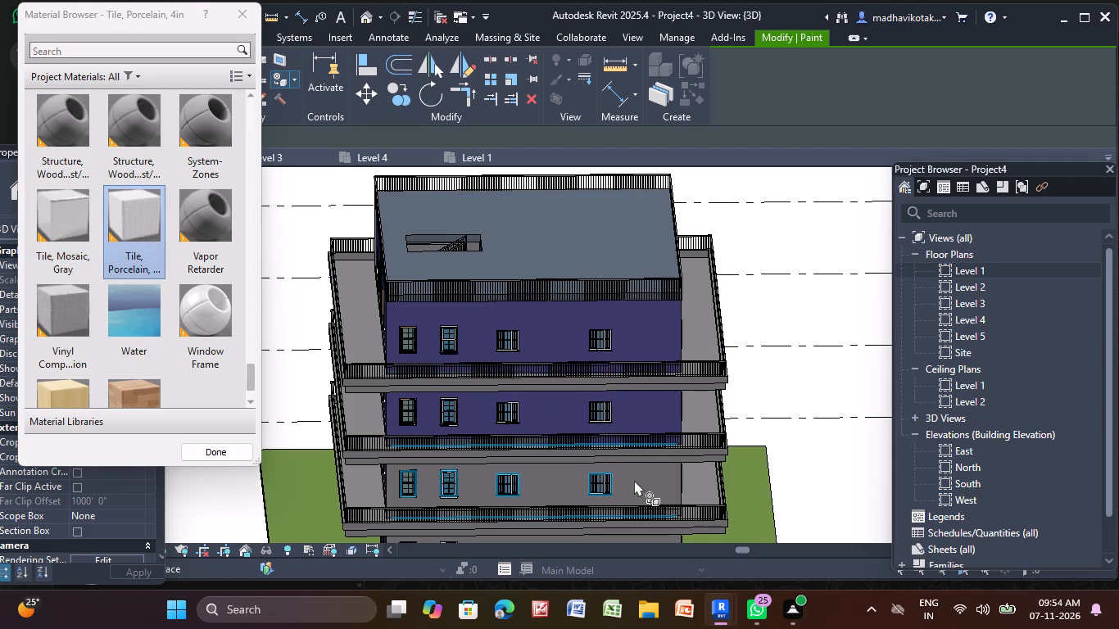
left_click(634, 480)
middle_click_drag(632, 459, 608, 278)
scroll(602, 368, "up", 3)
left_click(618, 364)
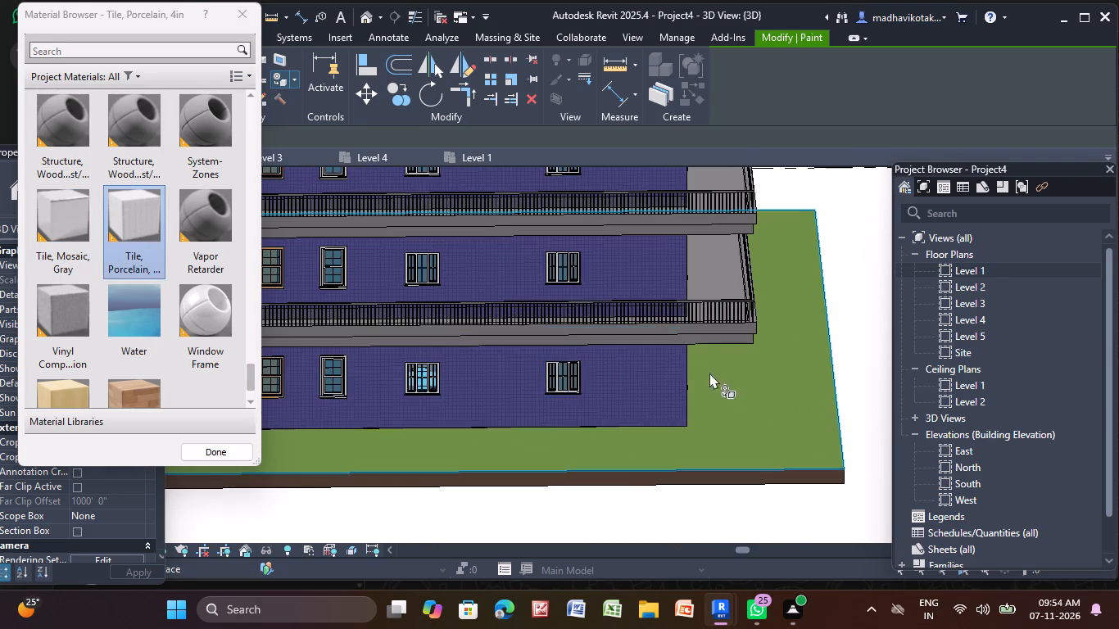
Paint the long rear wall with its row of sash windows with Tile, Porcelain, 4in on all four storeys.
middle_click_drag(756, 387, 573, 405, "shift")
left_click(593, 353)
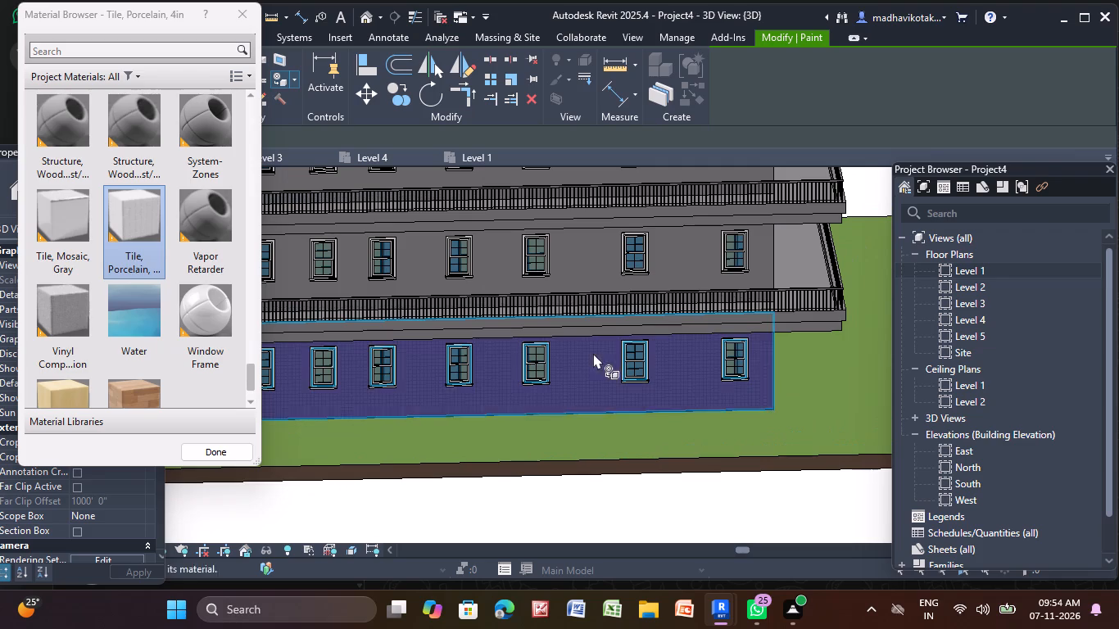
left_click(591, 251)
middle_click_drag(566, 183, 591, 397)
left_click(600, 363)
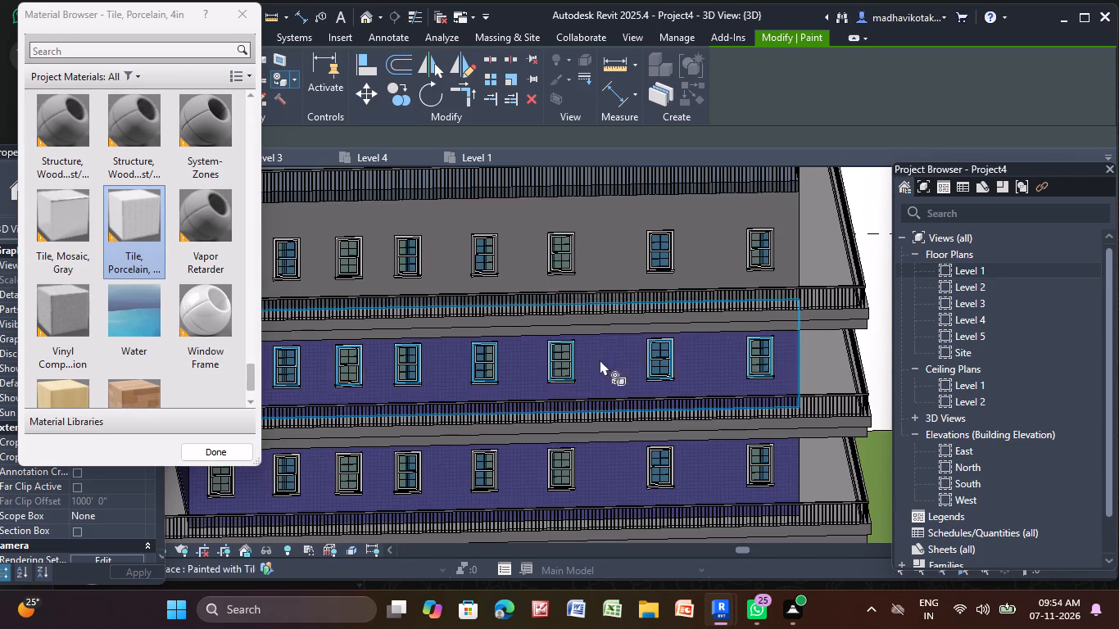
left_click(607, 218)
Paint the end wall with three windows per storey with Tile, Porcelain, 4in on all four storeys.
scroll(609, 219, "down", 5)
middle_click_drag(763, 274, 614, 311)
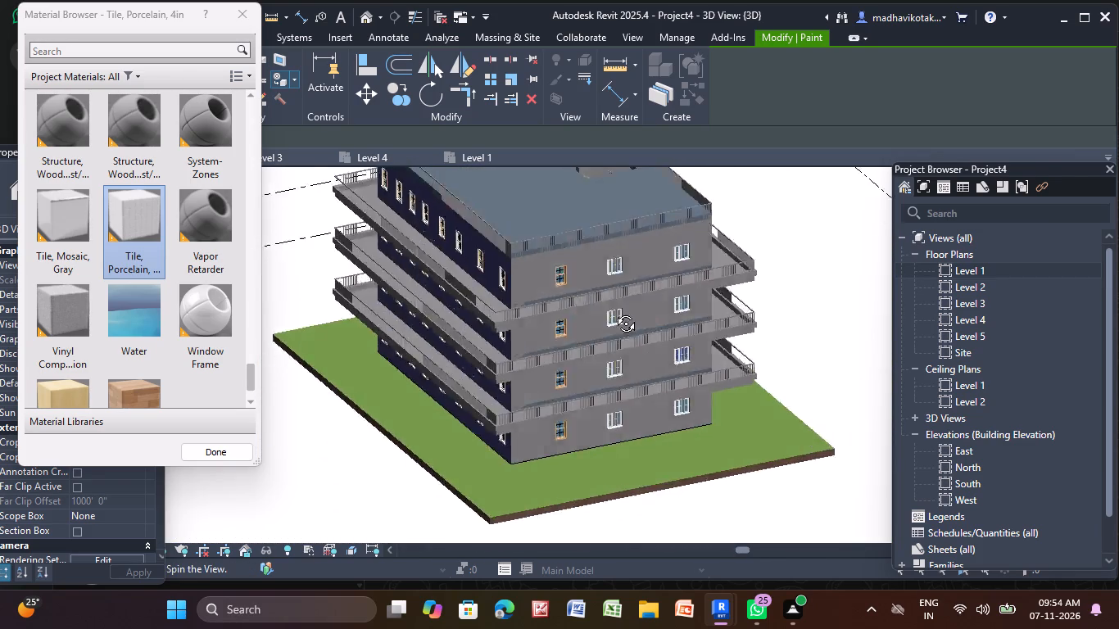
middle_click_drag(614, 311, 570, 310)
left_click(594, 262)
left_click(591, 319)
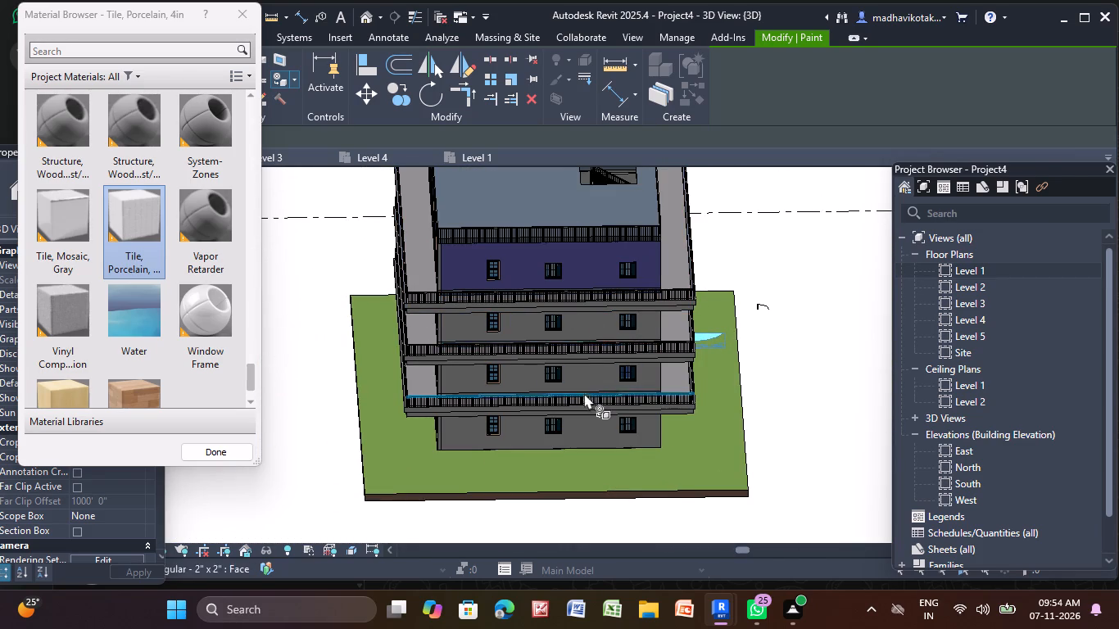
left_click(591, 365)
left_click(586, 380)
left_click(597, 314)
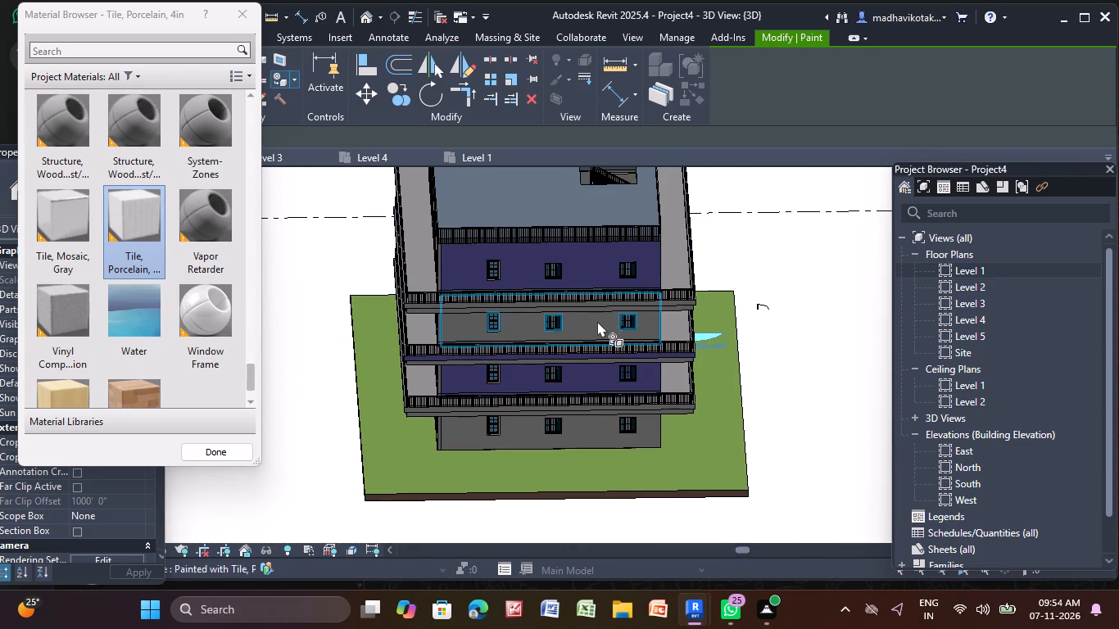
left_click(597, 321)
left_click(594, 432)
Examine the painted building from several sides, checking the walls, slab edges and staircase opening.
middle_click_drag(595, 429, 596, 342)
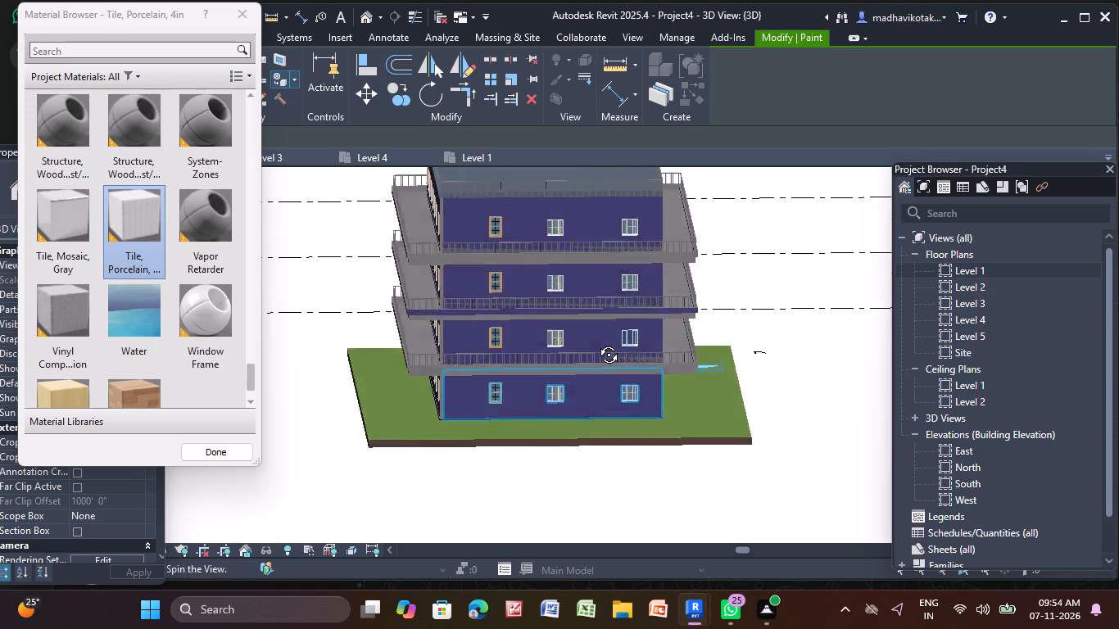
middle_click_drag(596, 342, 993, 368)
middle_click_drag(676, 333, 632, 330, "shift")
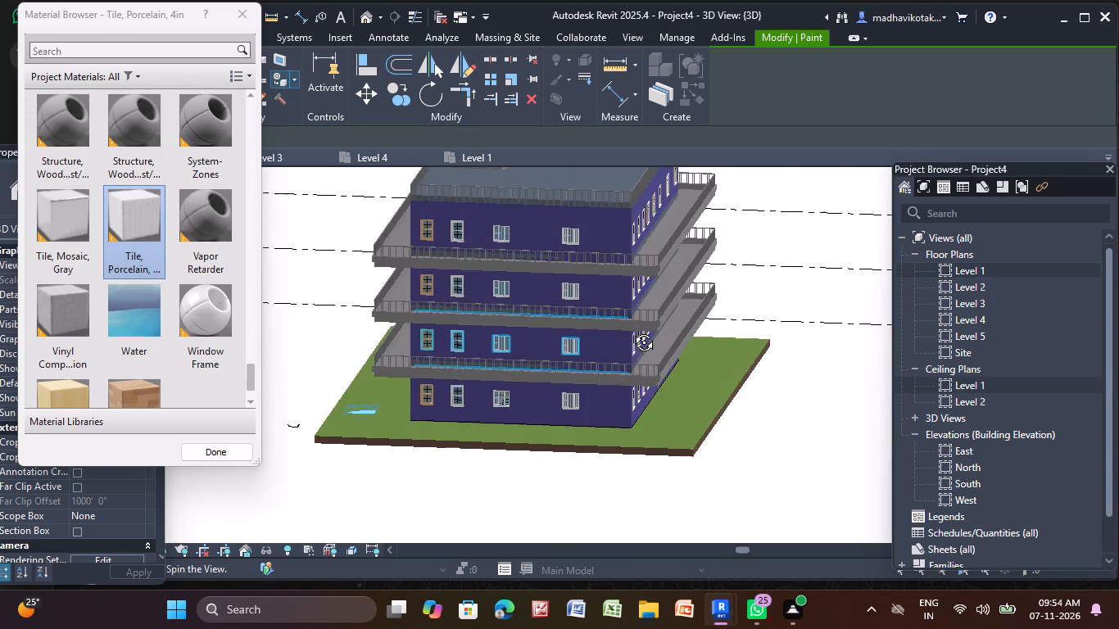
middle_click_drag(632, 330, 637, 323, "shift")
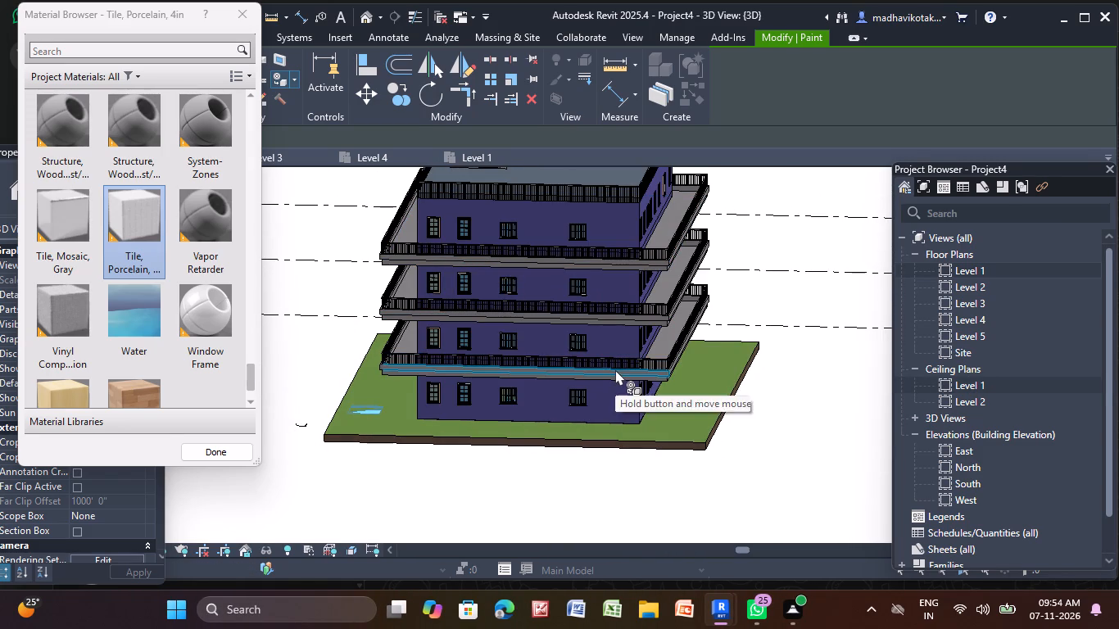
middle_click_drag(615, 369, 85, 364)
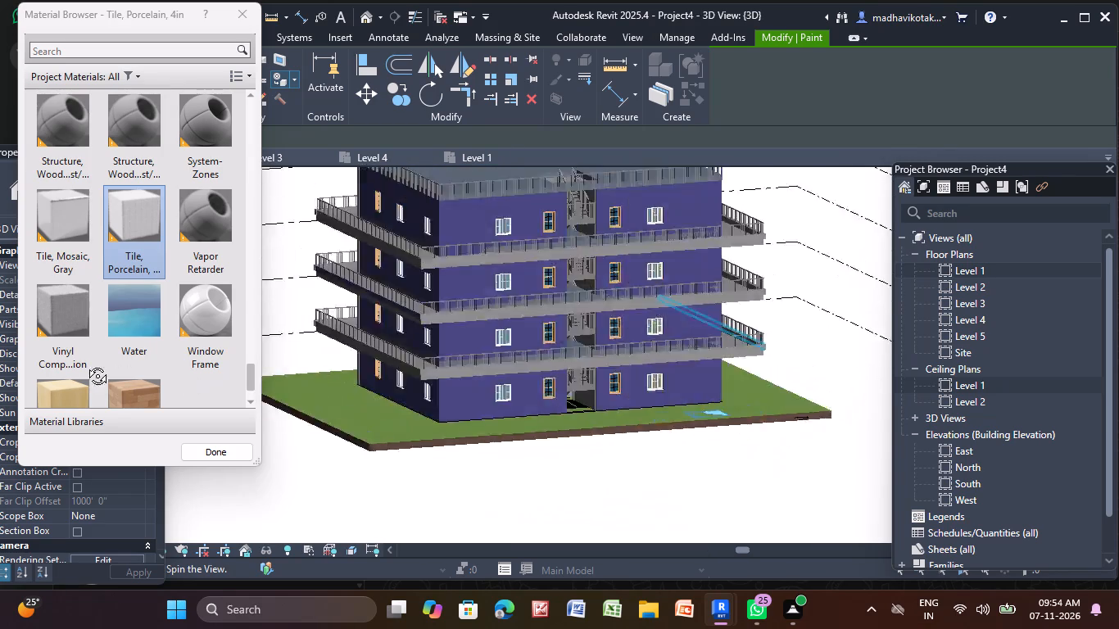
middle_click_drag(85, 364, 68, 366)
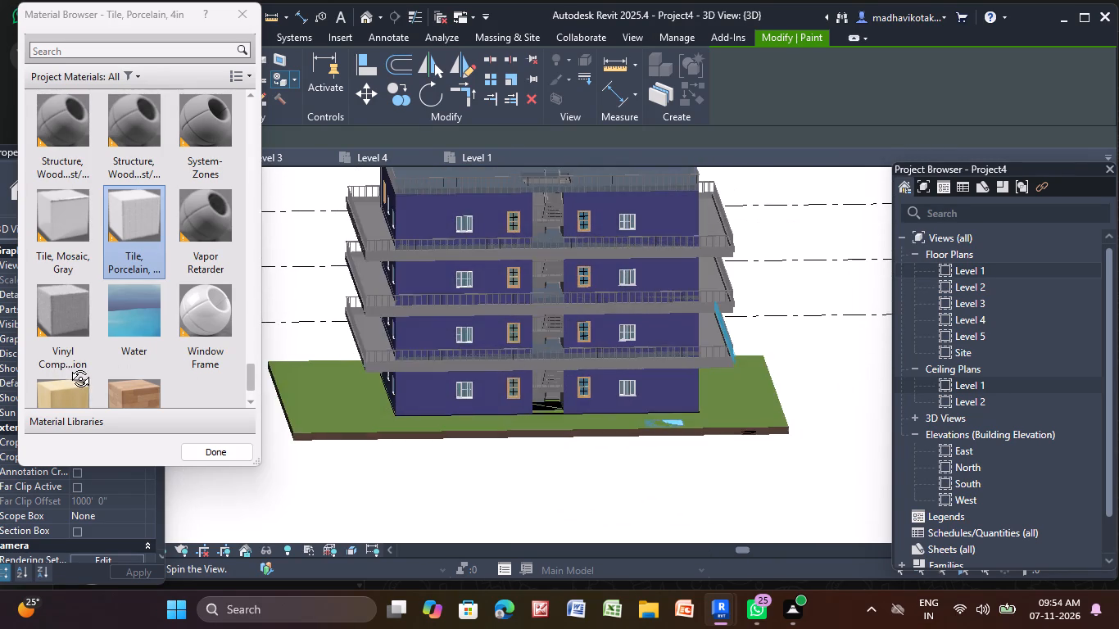
middle_click_drag(68, 366, 52, 347)
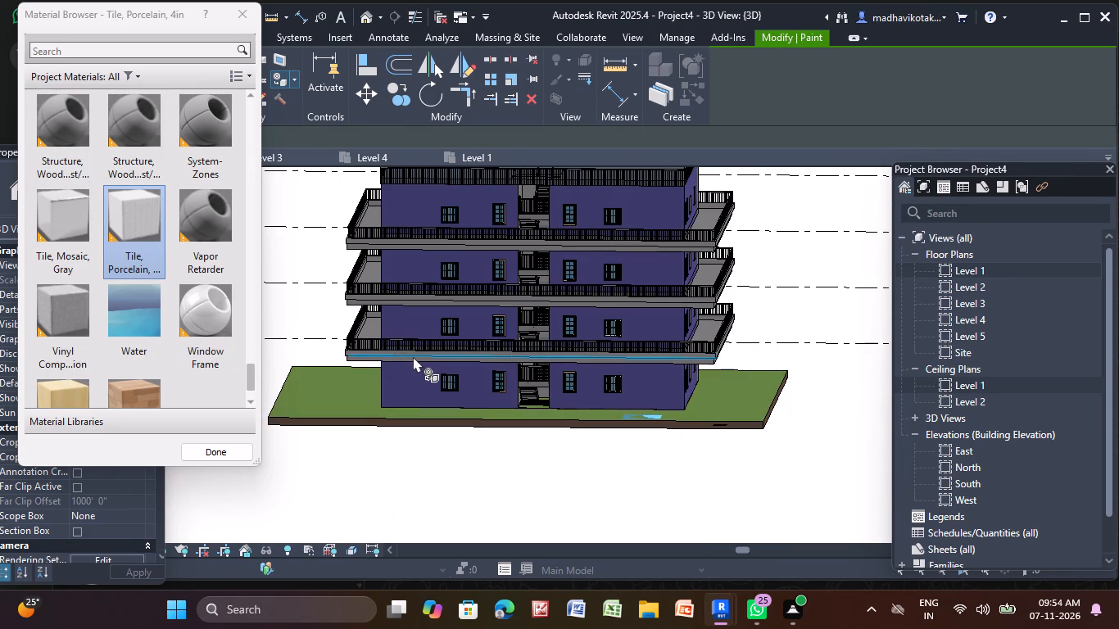
middle_click_drag(413, 356, 421, 346)
scroll(415, 369, "up", 3)
scroll(547, 292, "up", 4)
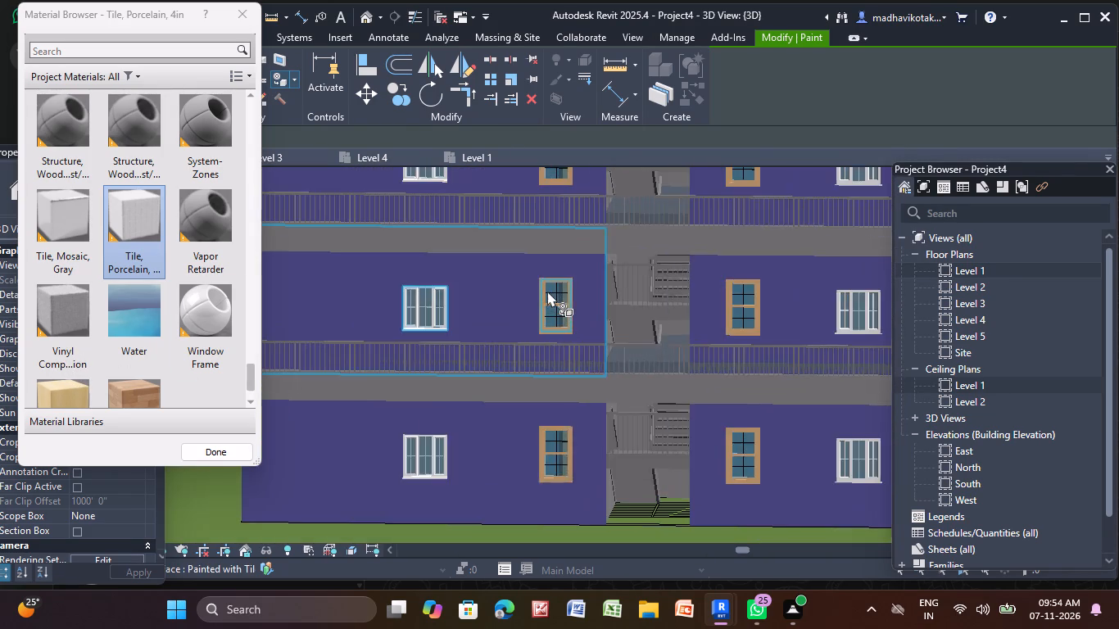
scroll(542, 287, "up", 1)
scroll(537, 281, "down", 5)
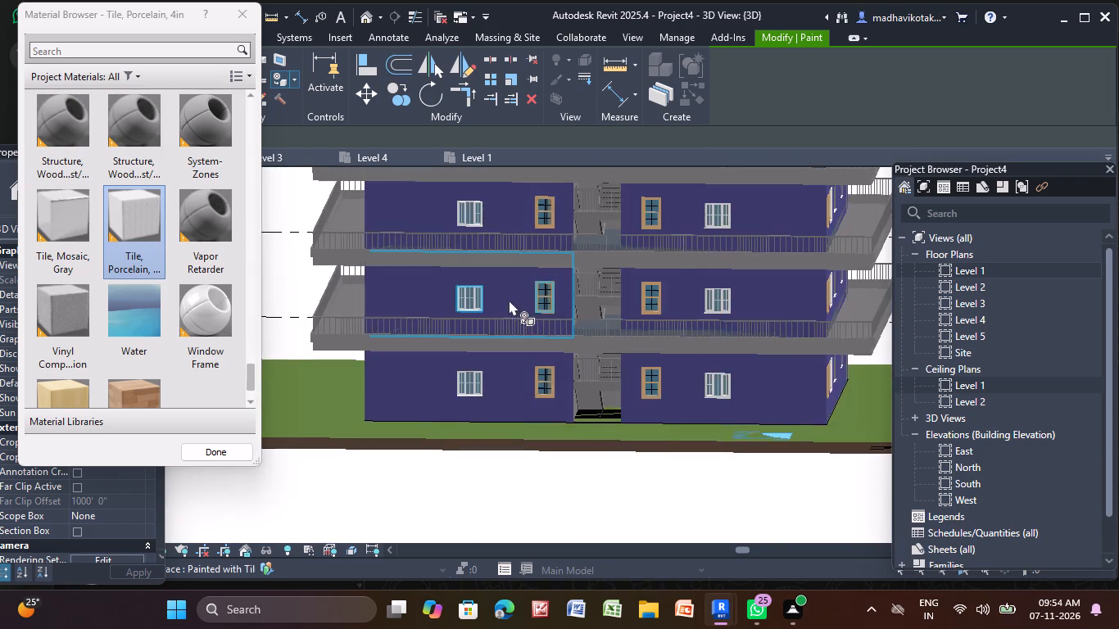
scroll(508, 300, "down", 4)
scroll(502, 445, "down", 2)
middle_click_drag(576, 513, 610, 559)
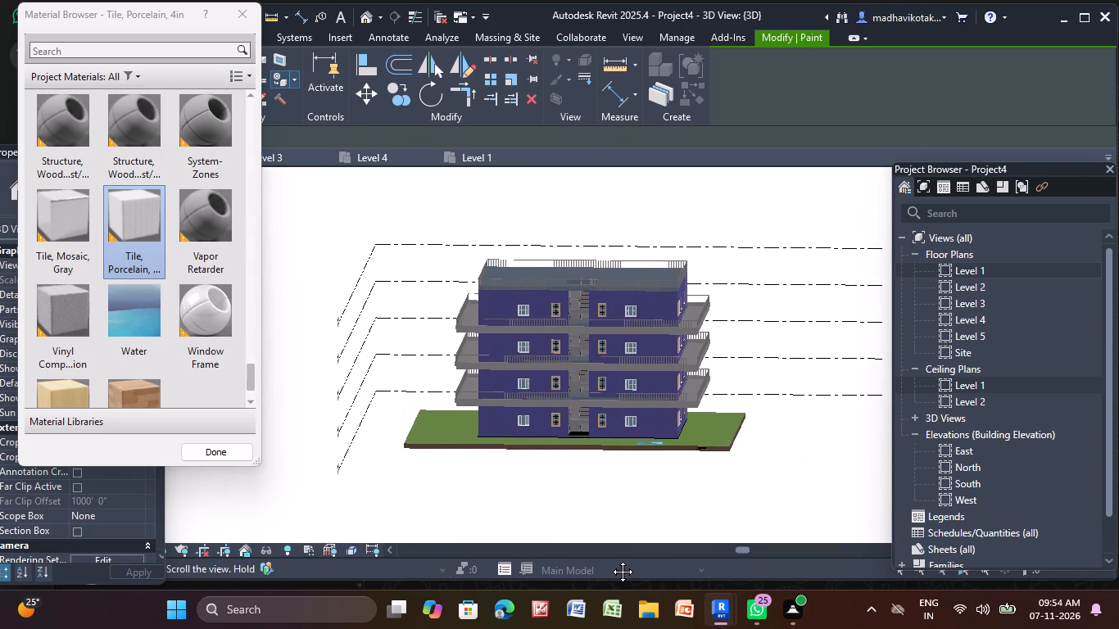
middle_click_drag(610, 559, 619, 550)
scroll(606, 467, "up", 3)
scroll(597, 482, "down", 2)
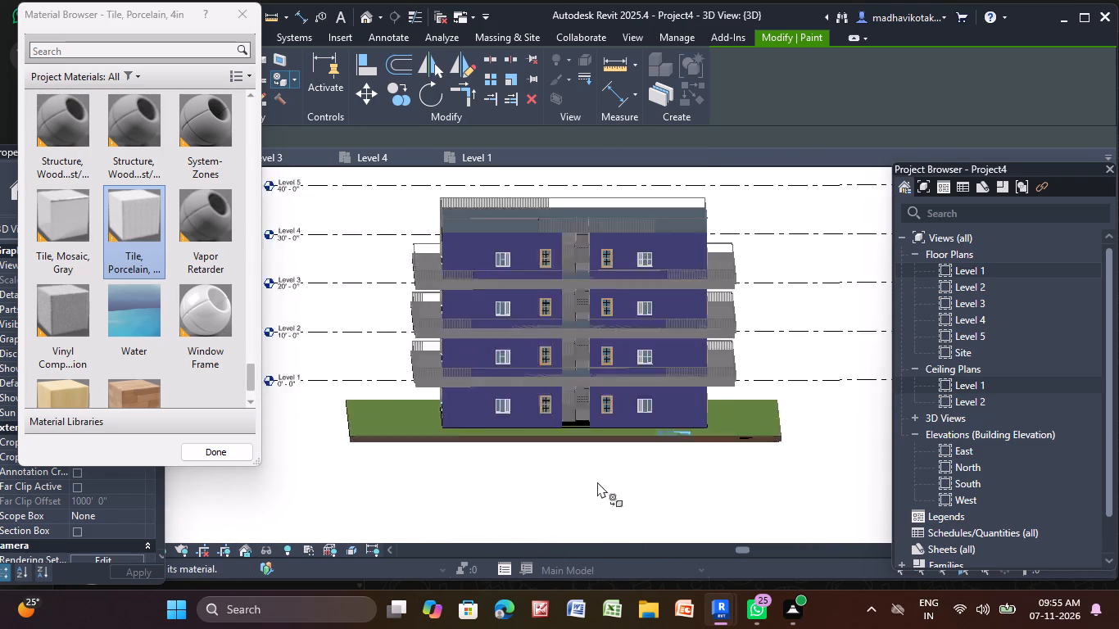
scroll(597, 482, "down", 3)
middle_click_drag(591, 502, 586, 509, "shift")
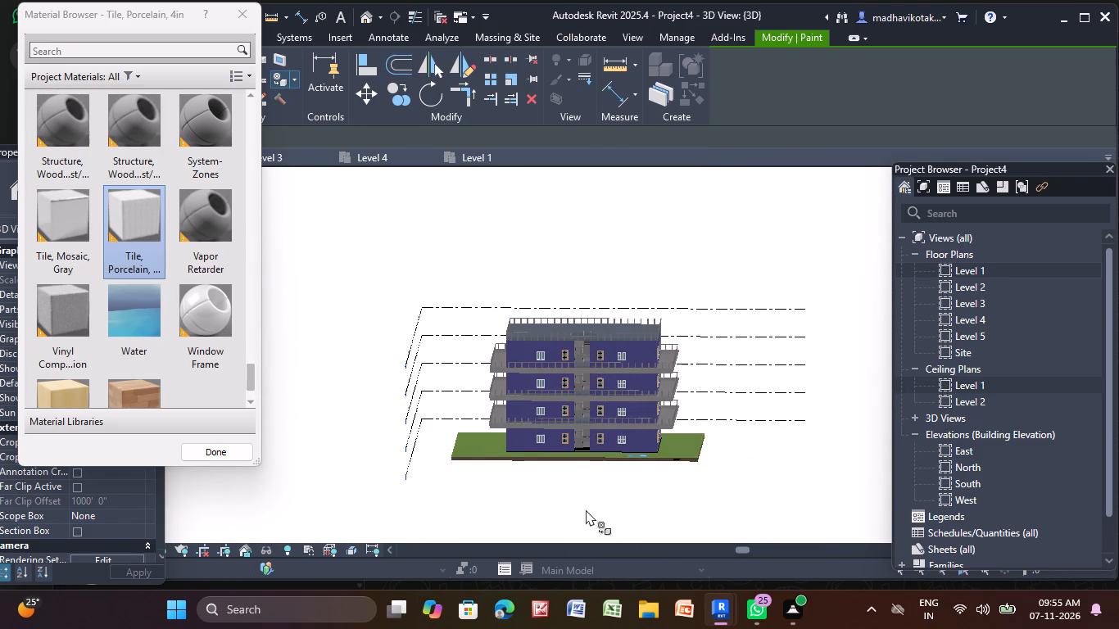
scroll(589, 509, "up", 1)
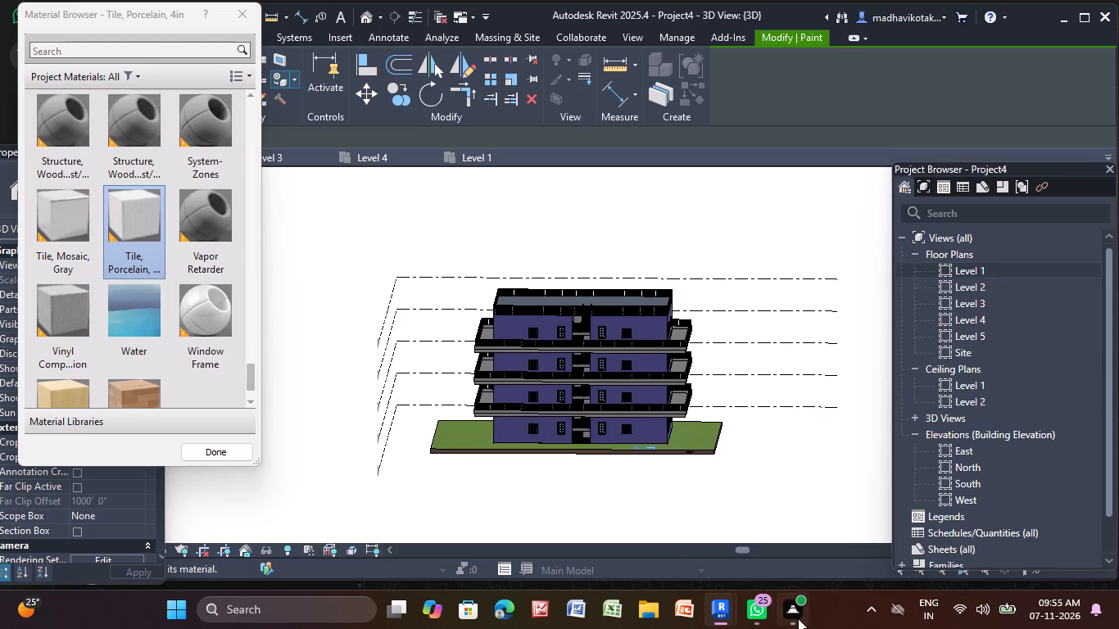